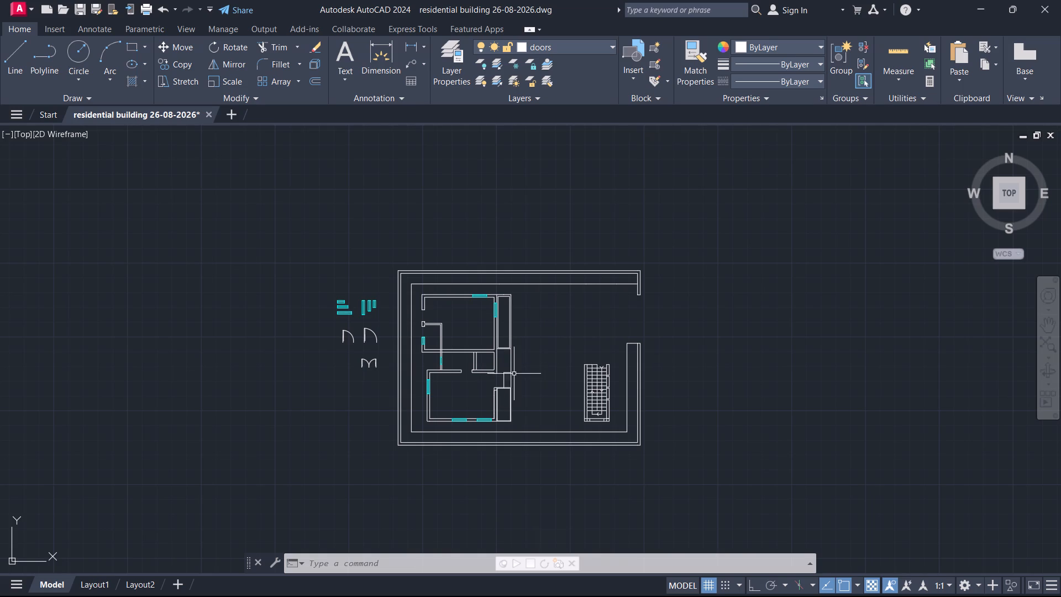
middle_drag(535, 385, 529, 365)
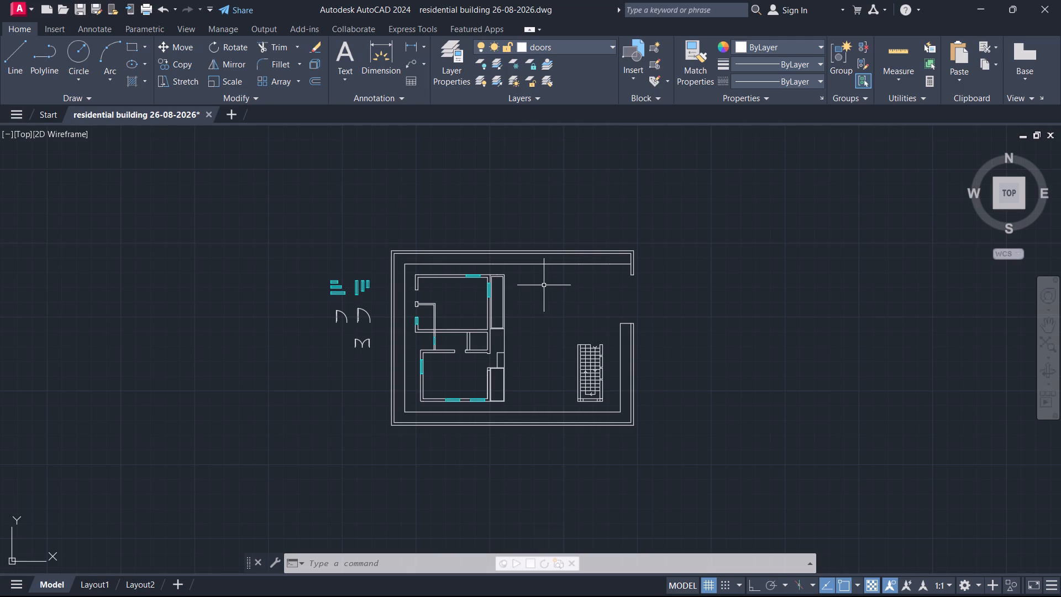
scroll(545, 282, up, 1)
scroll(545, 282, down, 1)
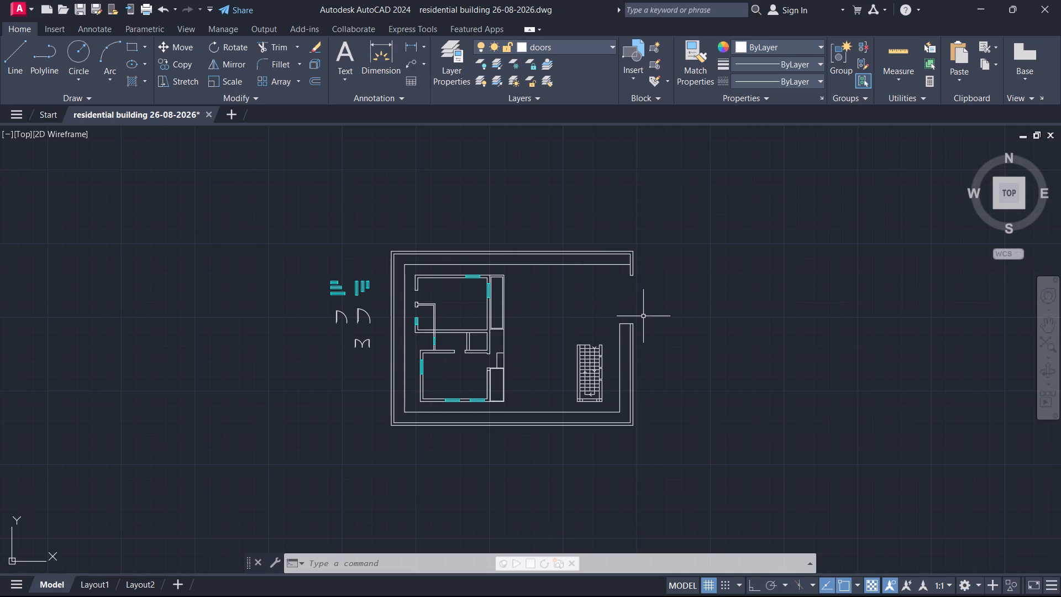
Save all open drawings, including the residential building floor plan.
click(17, 110)
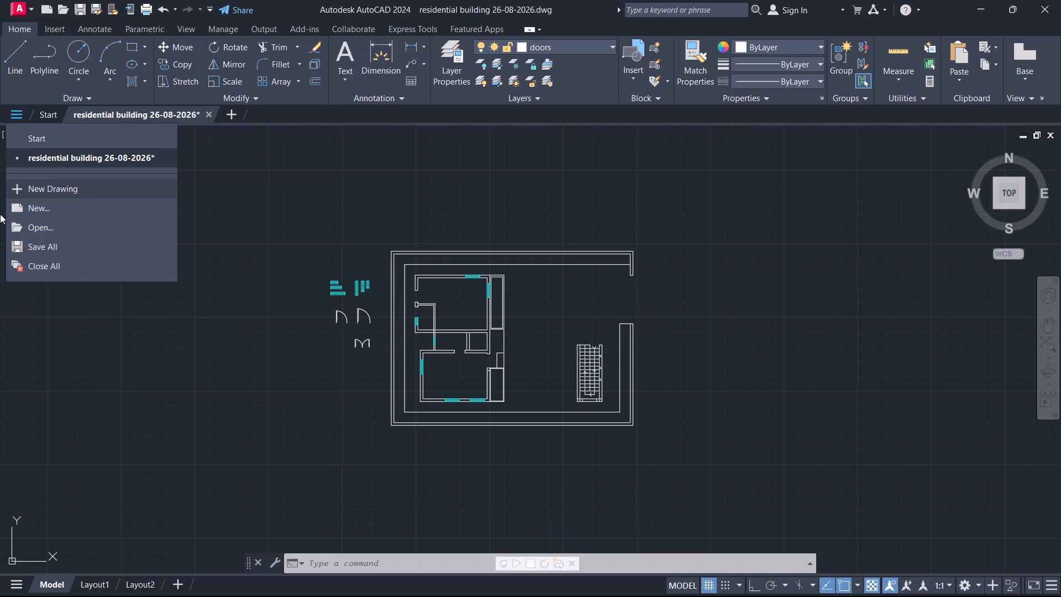
click(39, 244)
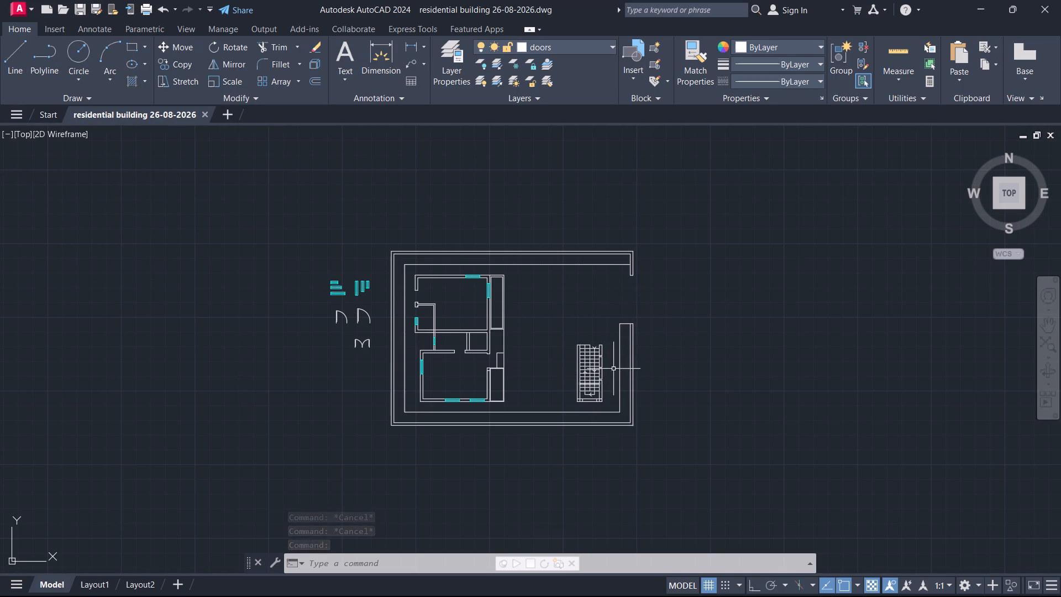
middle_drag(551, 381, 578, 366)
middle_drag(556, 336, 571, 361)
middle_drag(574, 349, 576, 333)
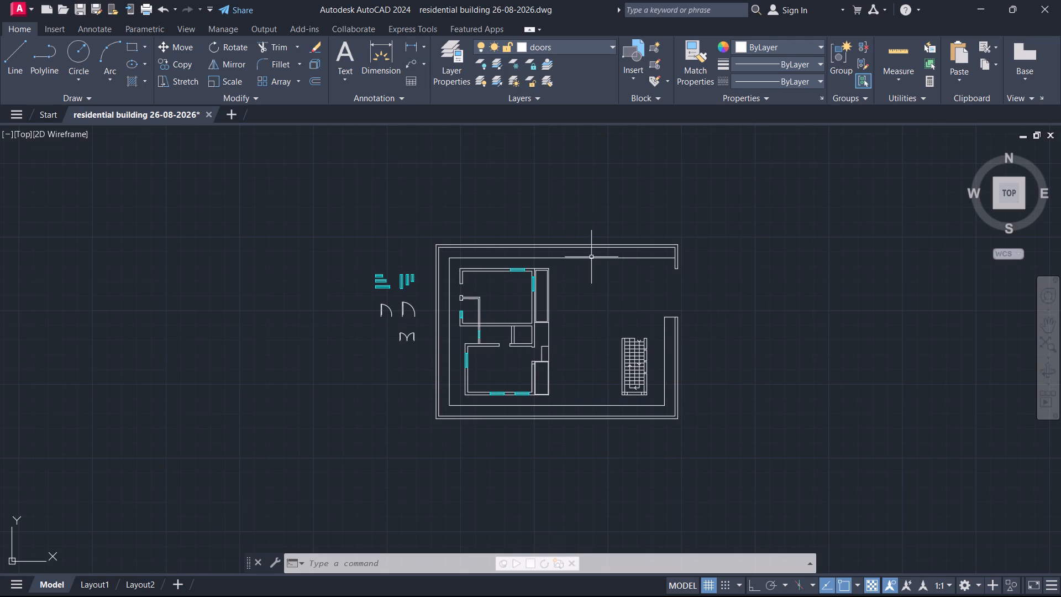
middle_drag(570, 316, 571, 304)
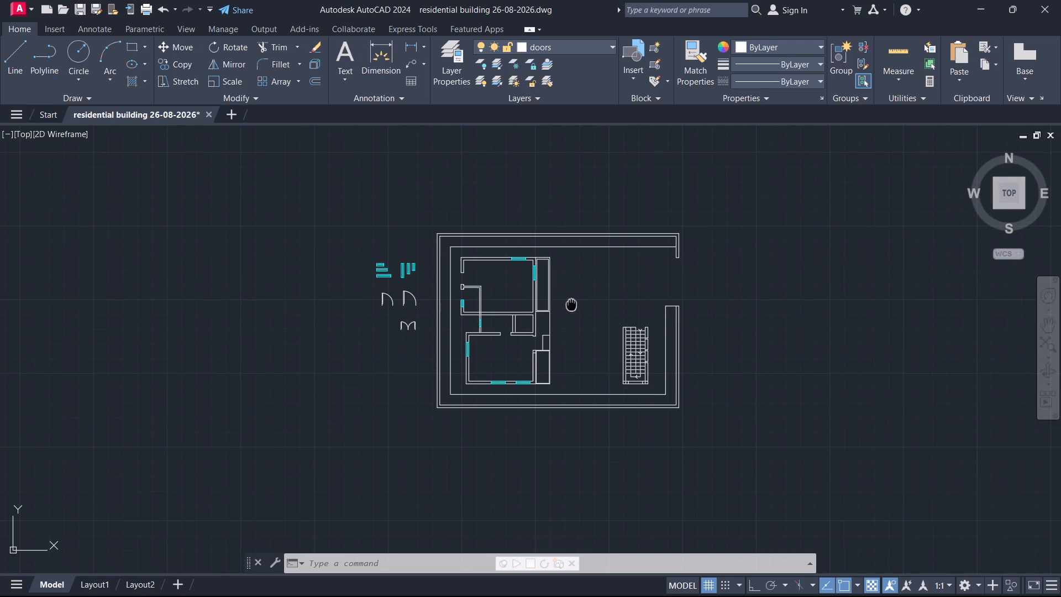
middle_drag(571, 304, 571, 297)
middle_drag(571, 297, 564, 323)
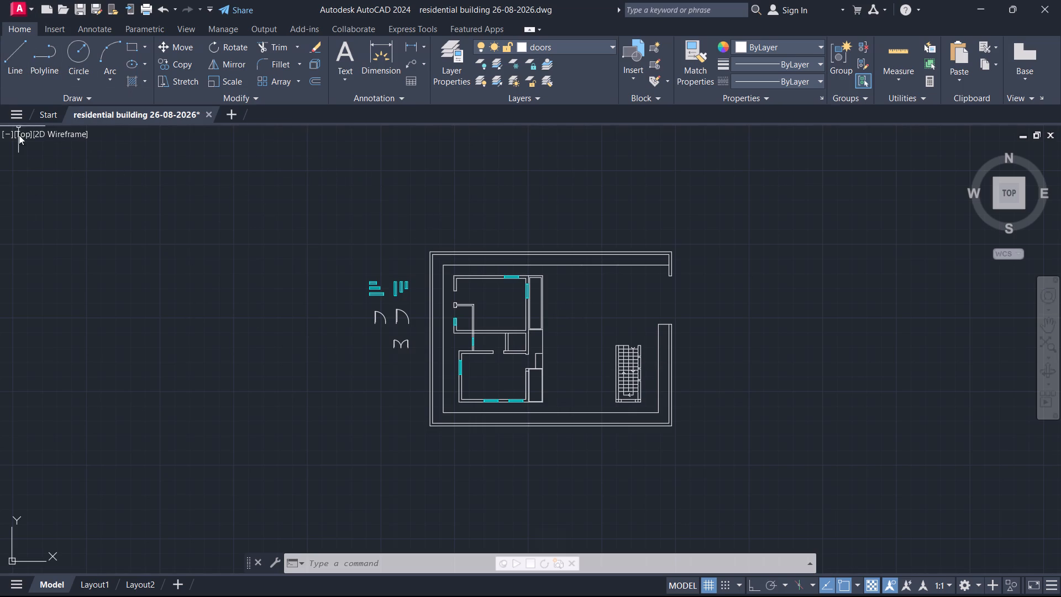
Save all open drawings again to store the current view of the residential building plan.
click(15, 113)
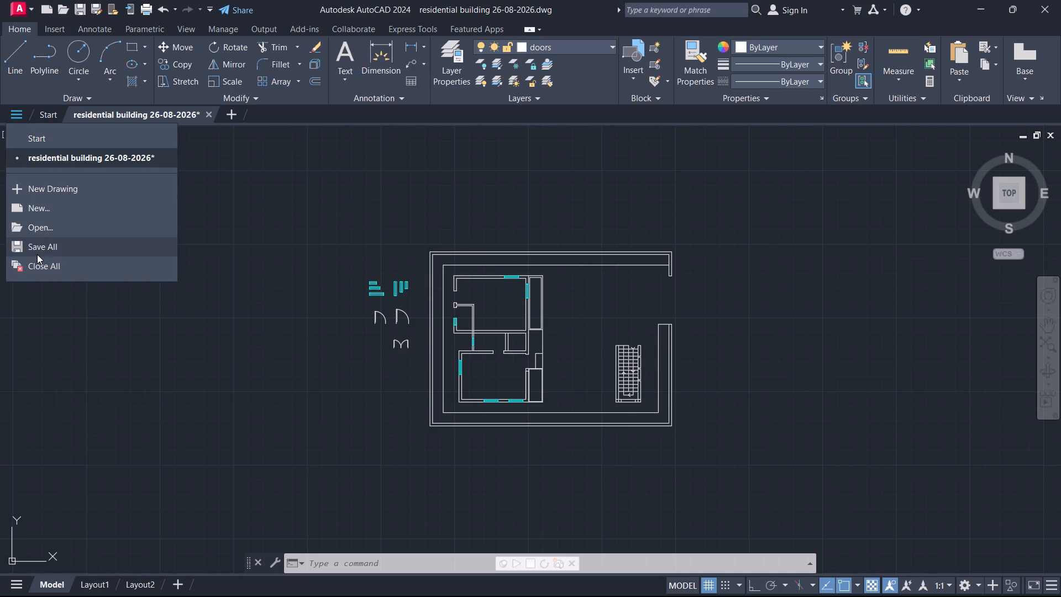
click(34, 248)
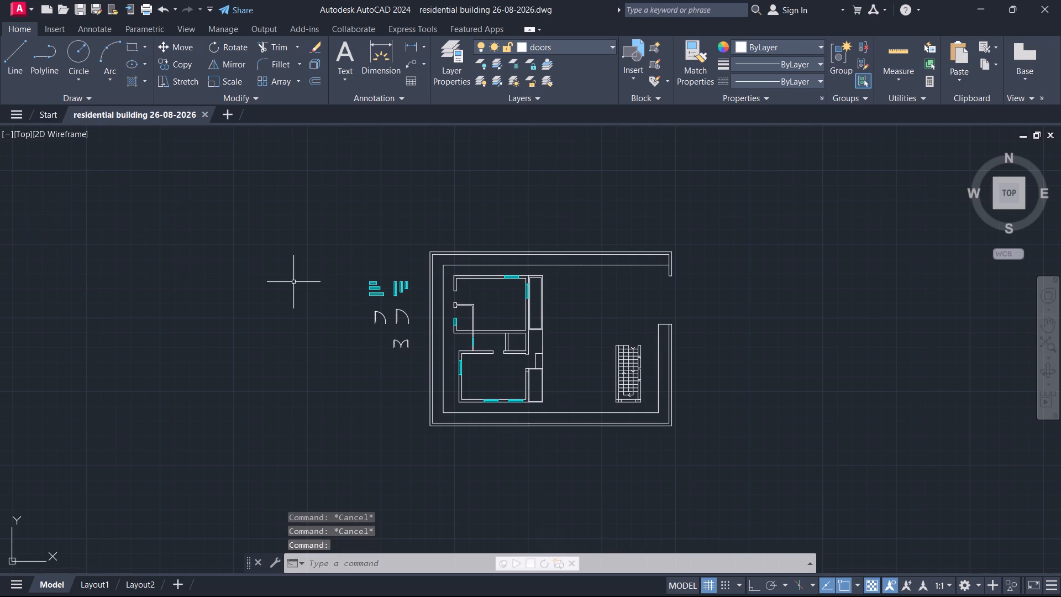
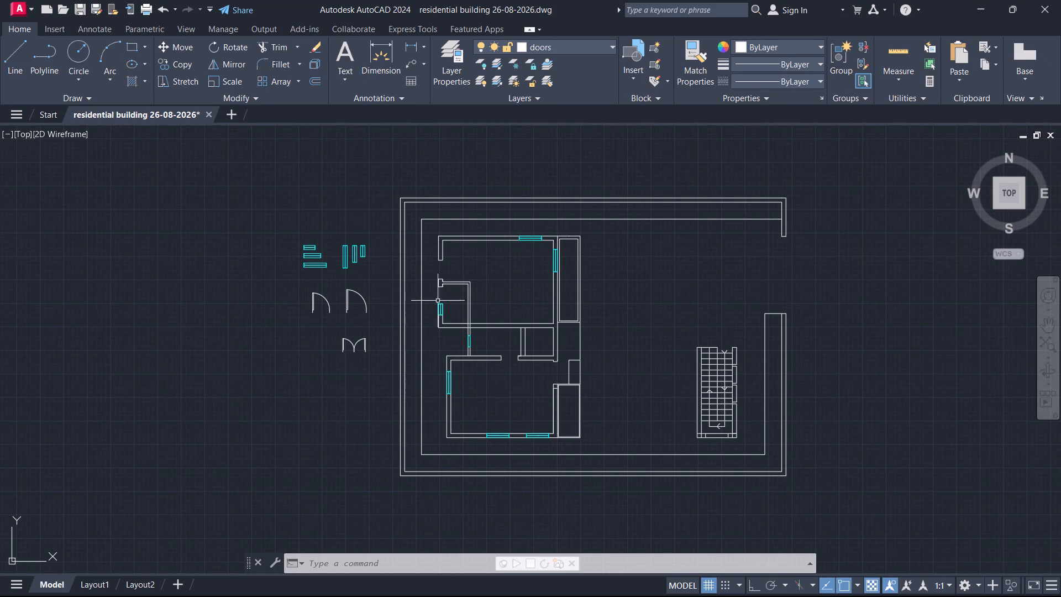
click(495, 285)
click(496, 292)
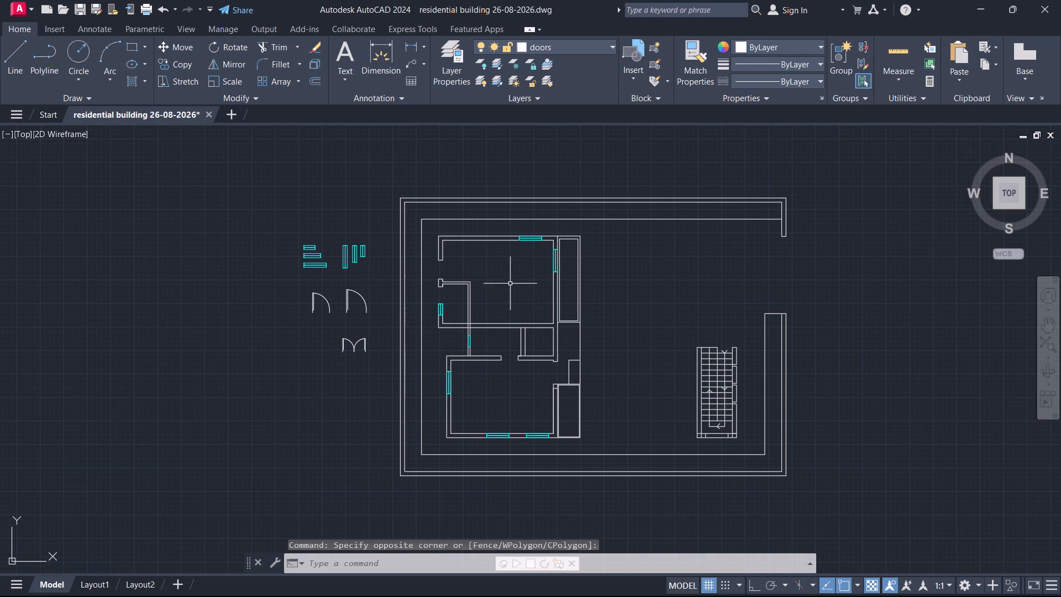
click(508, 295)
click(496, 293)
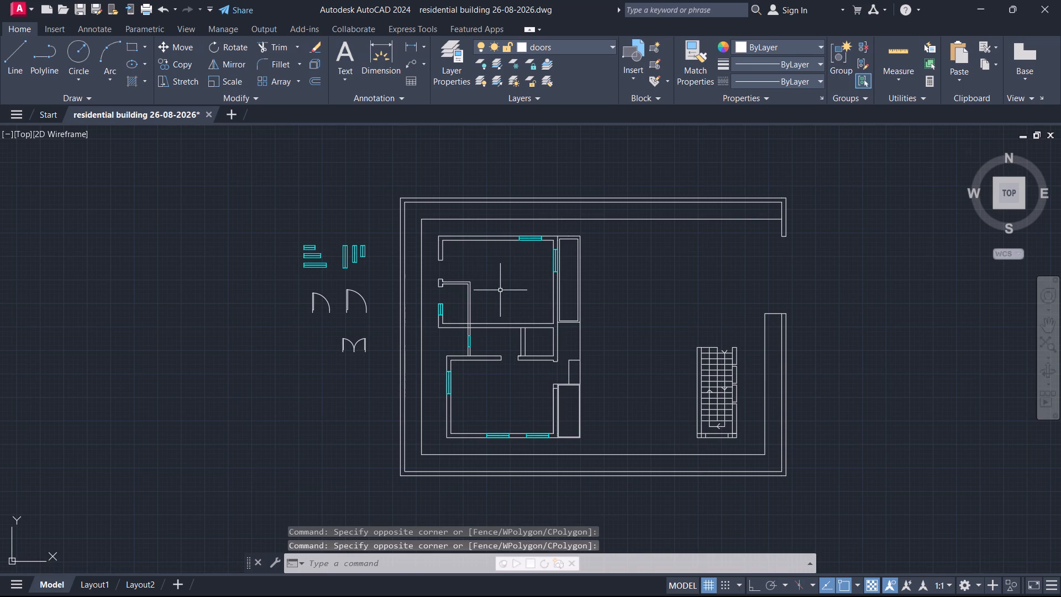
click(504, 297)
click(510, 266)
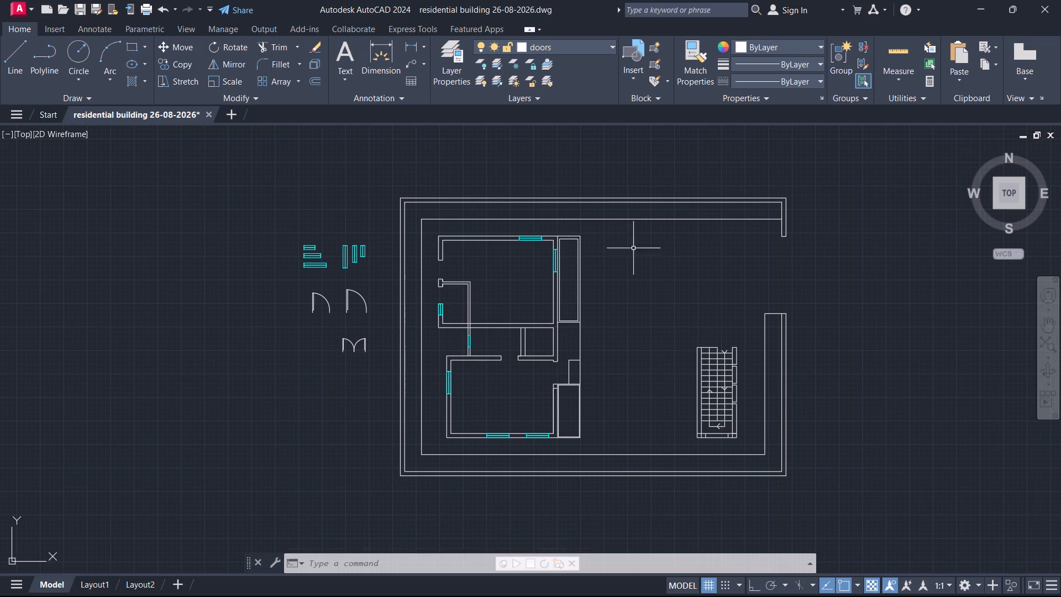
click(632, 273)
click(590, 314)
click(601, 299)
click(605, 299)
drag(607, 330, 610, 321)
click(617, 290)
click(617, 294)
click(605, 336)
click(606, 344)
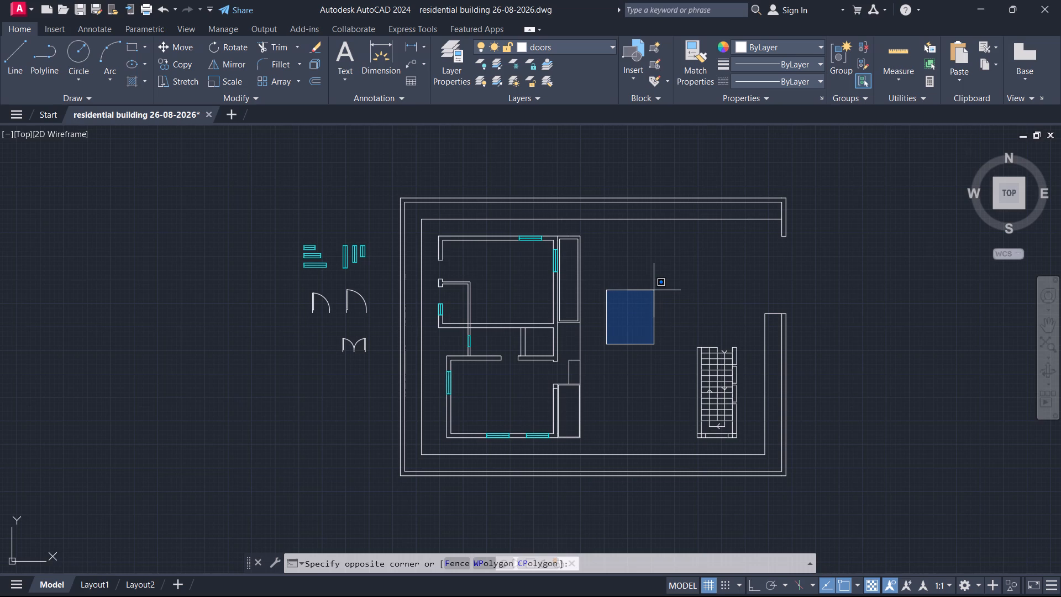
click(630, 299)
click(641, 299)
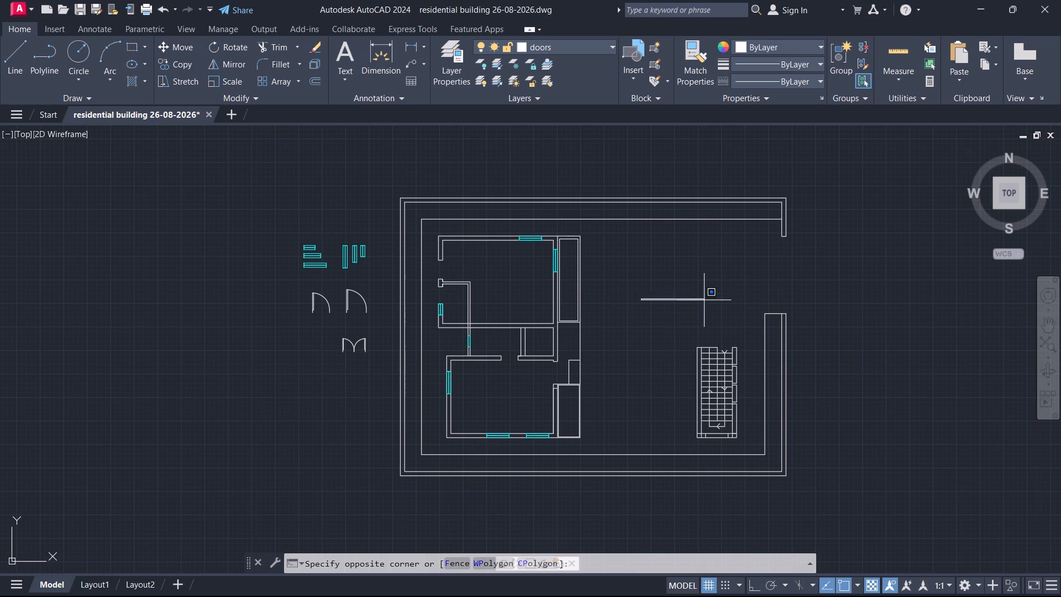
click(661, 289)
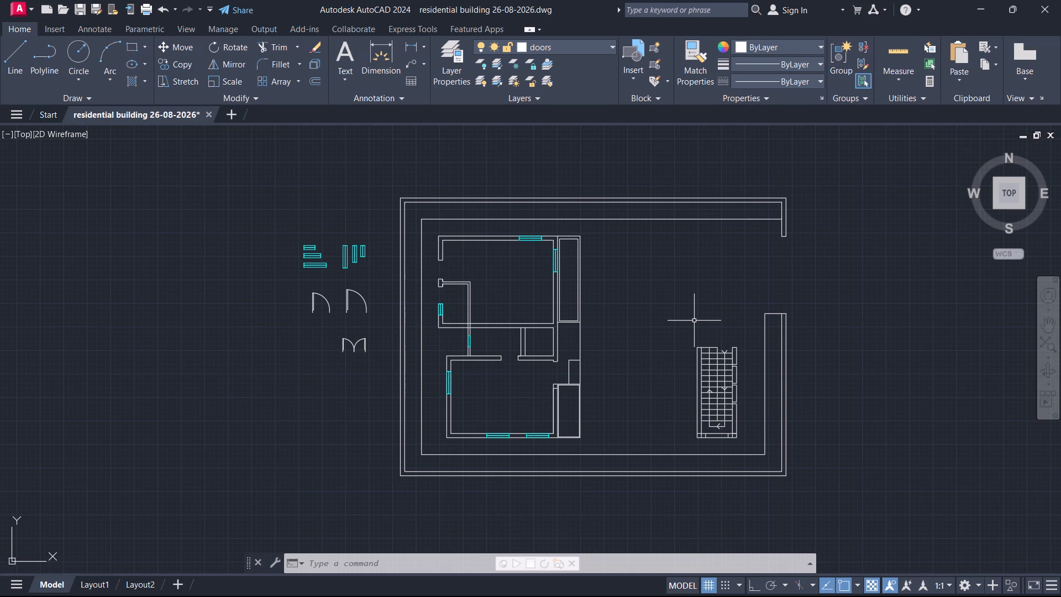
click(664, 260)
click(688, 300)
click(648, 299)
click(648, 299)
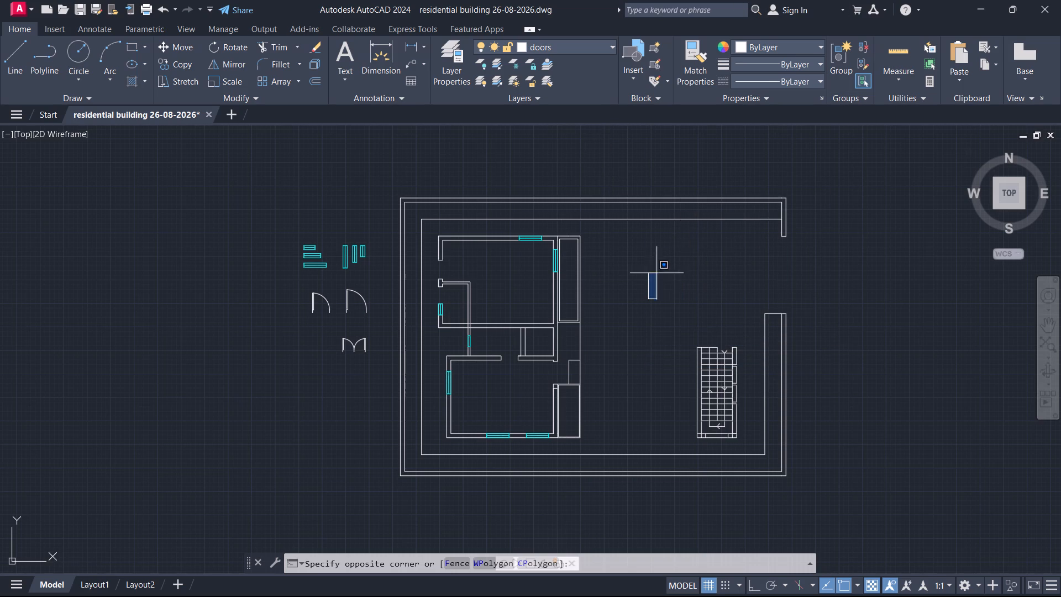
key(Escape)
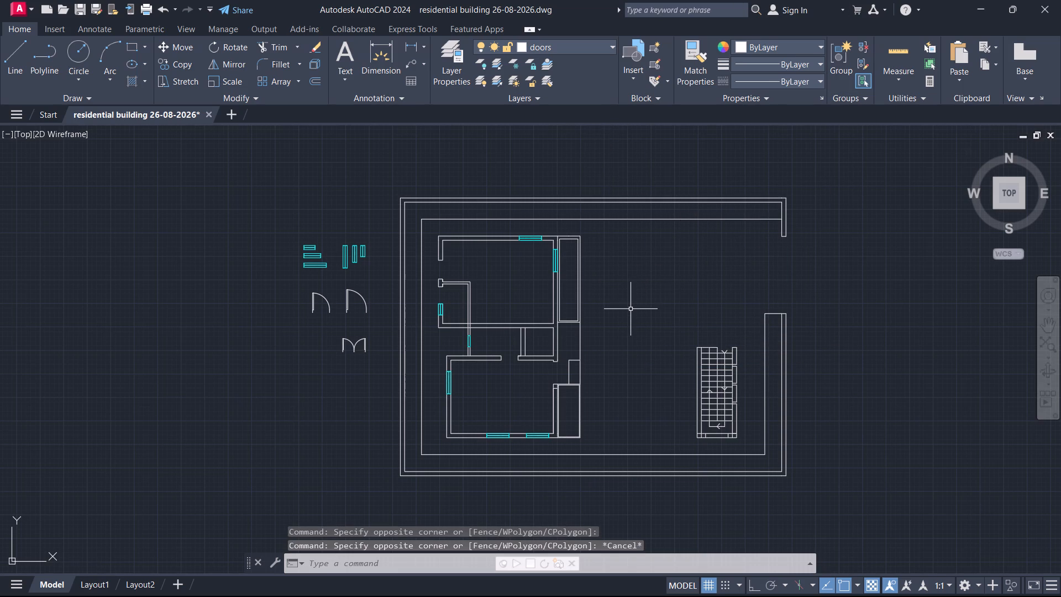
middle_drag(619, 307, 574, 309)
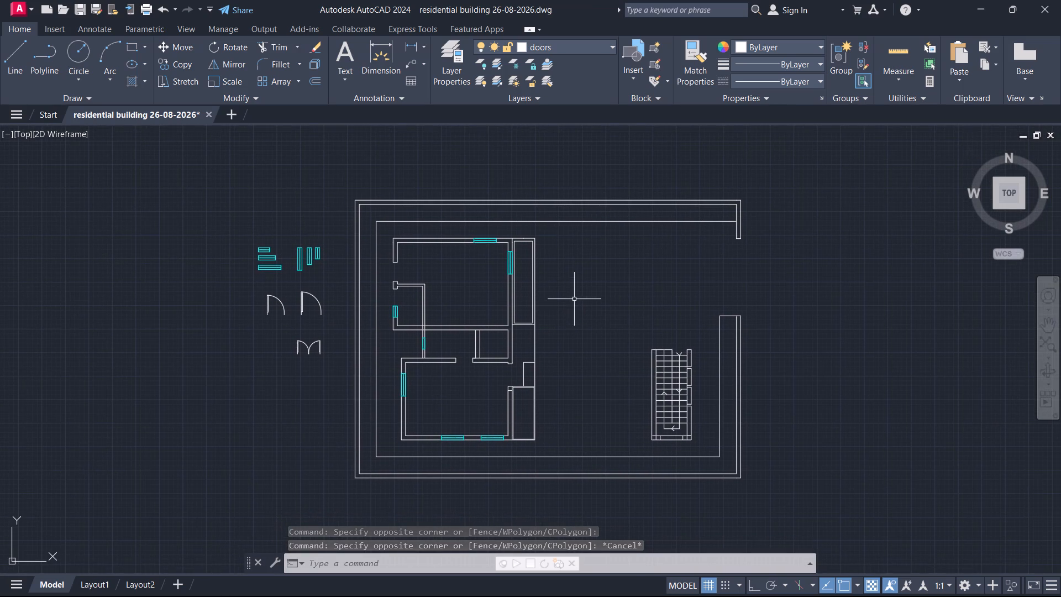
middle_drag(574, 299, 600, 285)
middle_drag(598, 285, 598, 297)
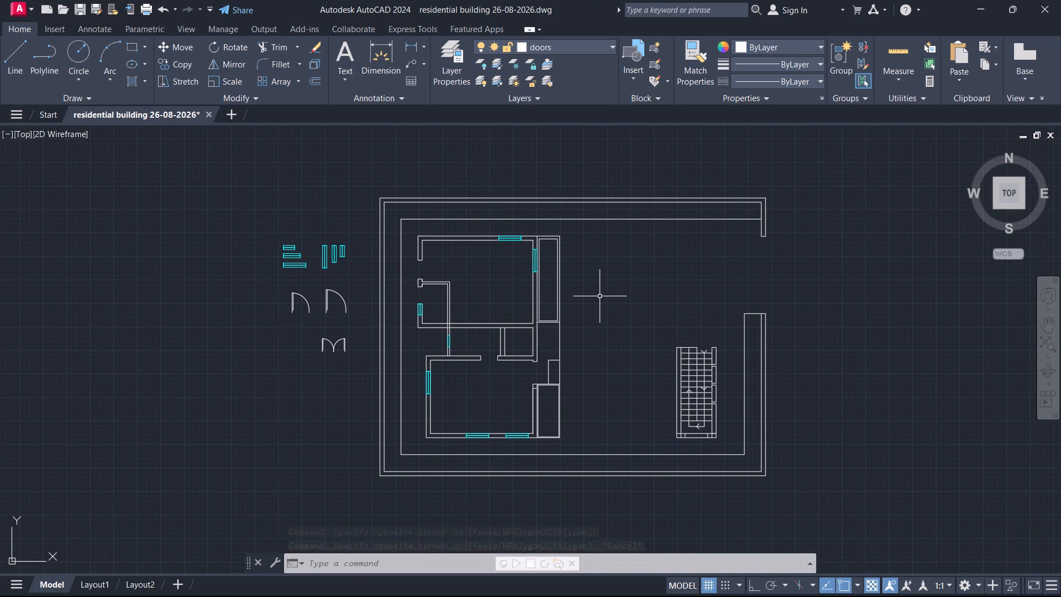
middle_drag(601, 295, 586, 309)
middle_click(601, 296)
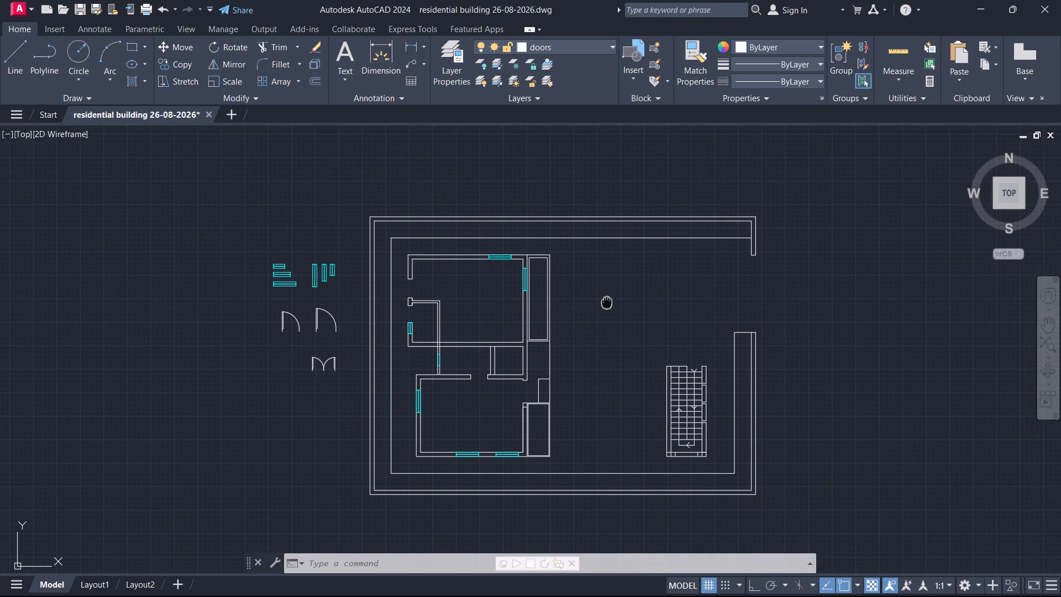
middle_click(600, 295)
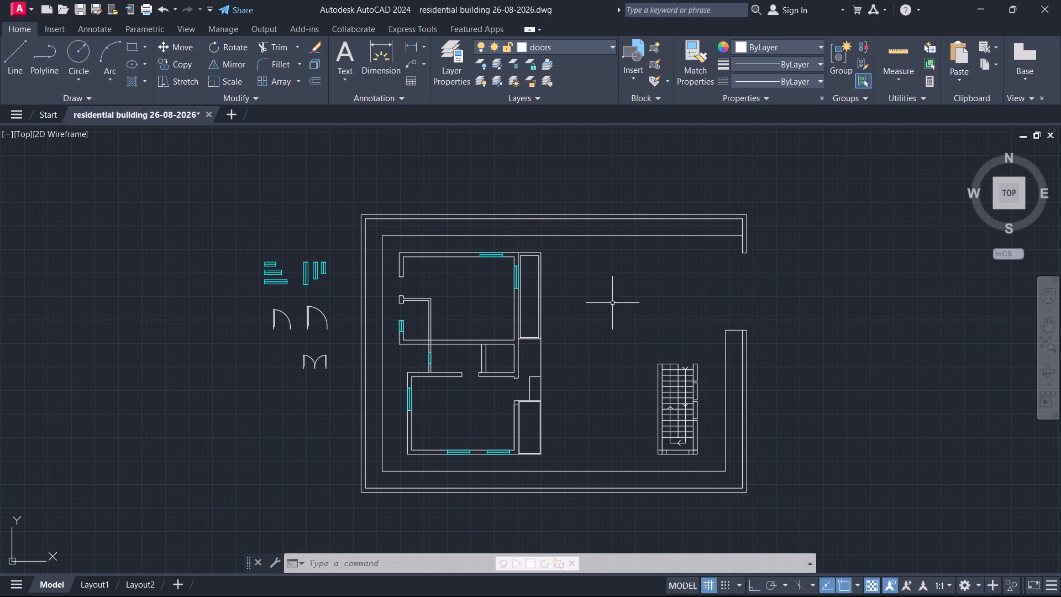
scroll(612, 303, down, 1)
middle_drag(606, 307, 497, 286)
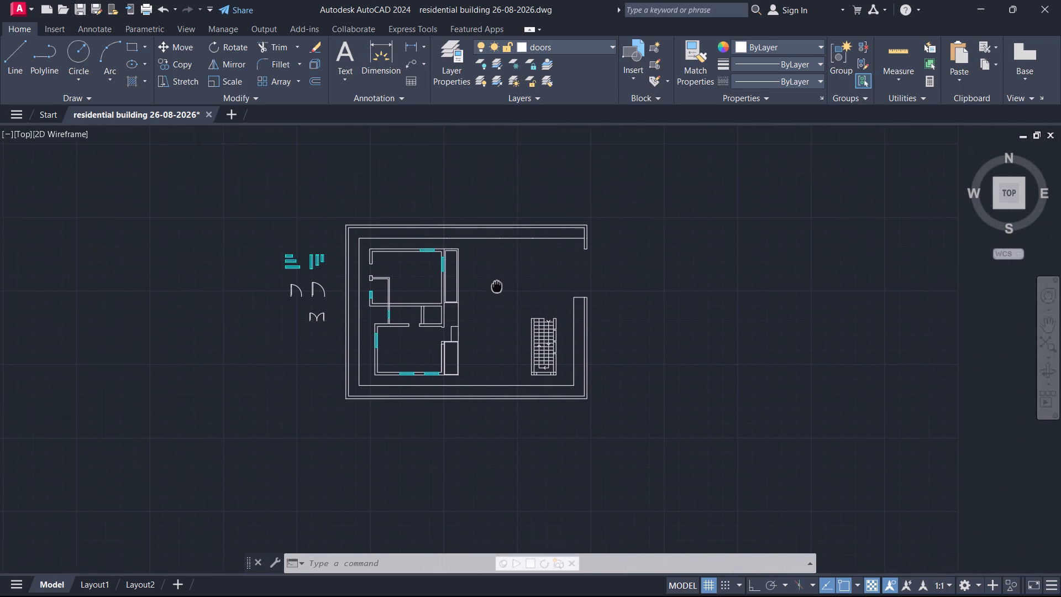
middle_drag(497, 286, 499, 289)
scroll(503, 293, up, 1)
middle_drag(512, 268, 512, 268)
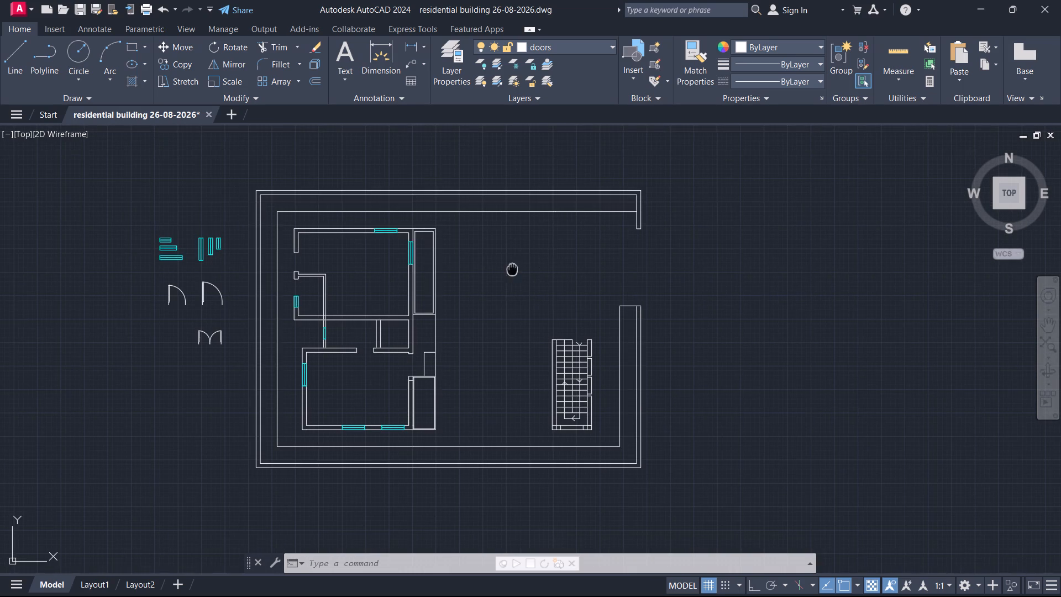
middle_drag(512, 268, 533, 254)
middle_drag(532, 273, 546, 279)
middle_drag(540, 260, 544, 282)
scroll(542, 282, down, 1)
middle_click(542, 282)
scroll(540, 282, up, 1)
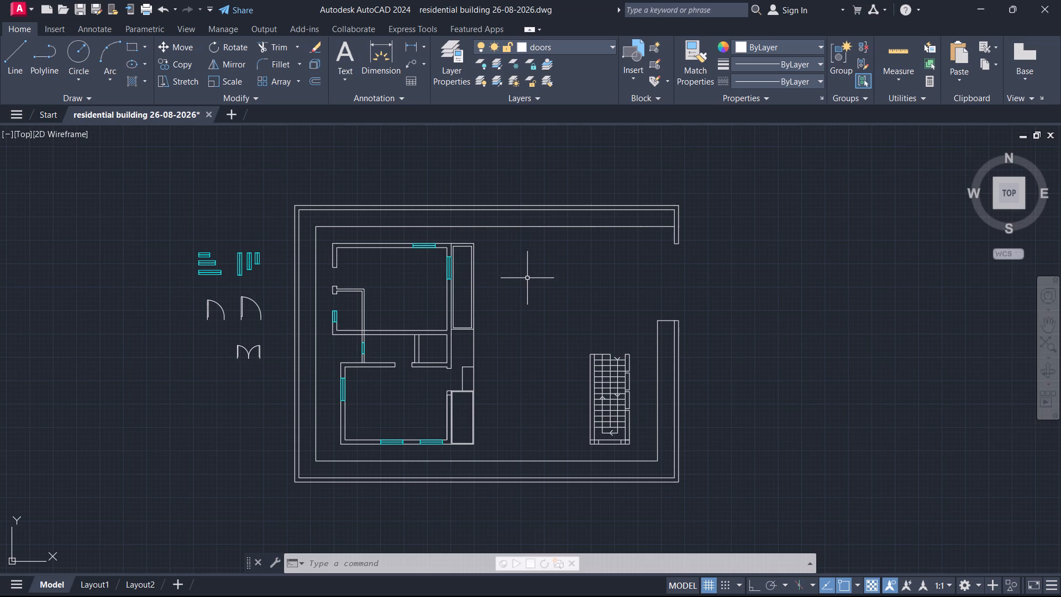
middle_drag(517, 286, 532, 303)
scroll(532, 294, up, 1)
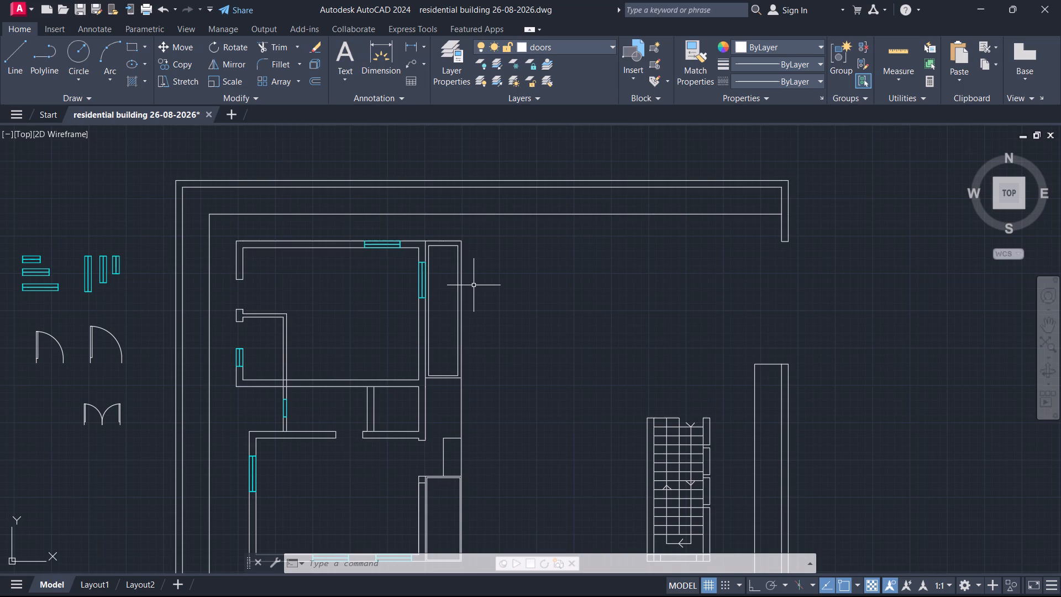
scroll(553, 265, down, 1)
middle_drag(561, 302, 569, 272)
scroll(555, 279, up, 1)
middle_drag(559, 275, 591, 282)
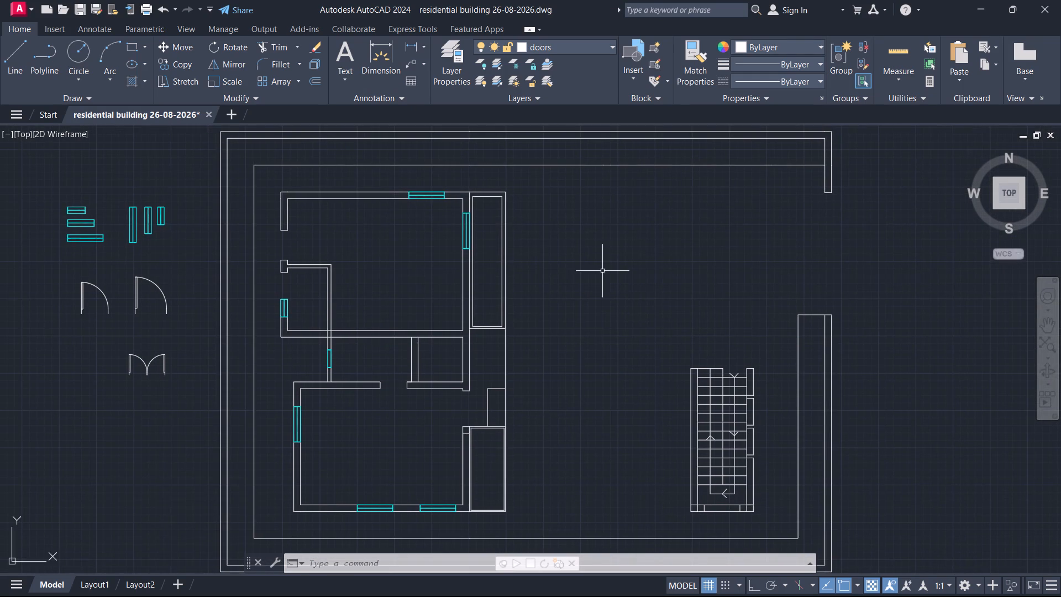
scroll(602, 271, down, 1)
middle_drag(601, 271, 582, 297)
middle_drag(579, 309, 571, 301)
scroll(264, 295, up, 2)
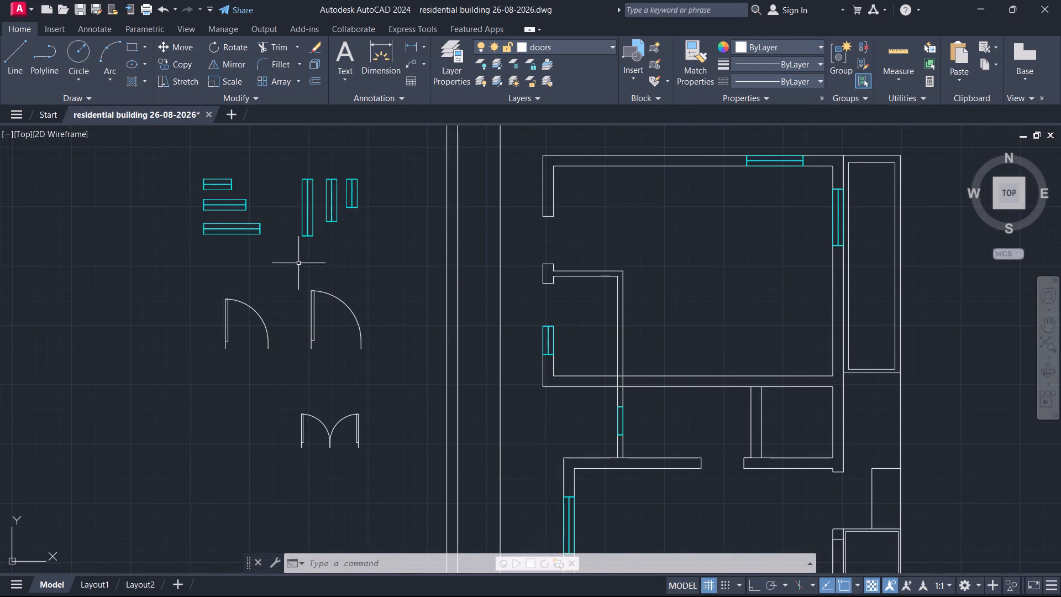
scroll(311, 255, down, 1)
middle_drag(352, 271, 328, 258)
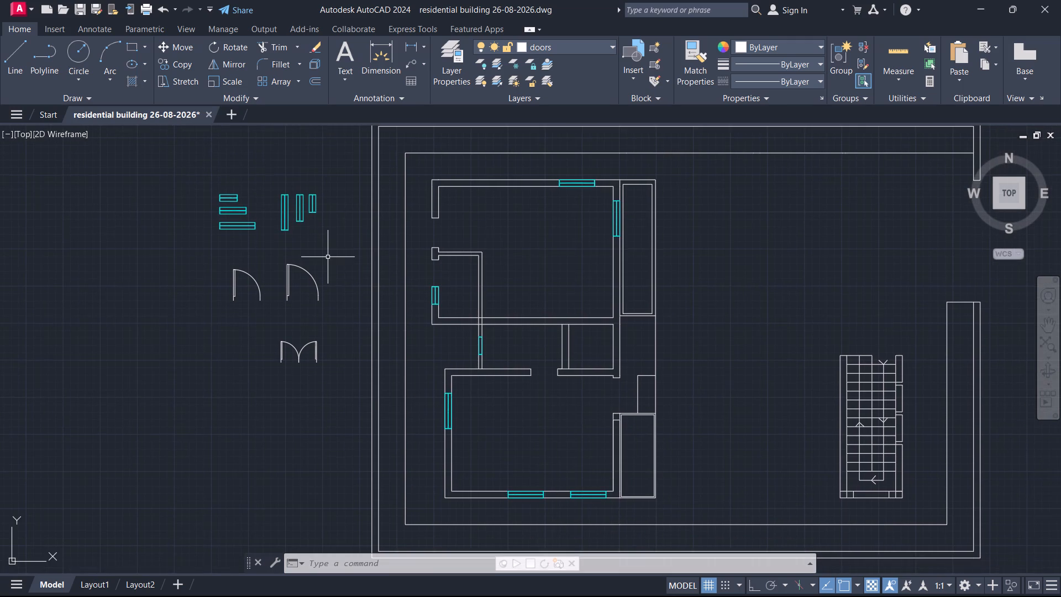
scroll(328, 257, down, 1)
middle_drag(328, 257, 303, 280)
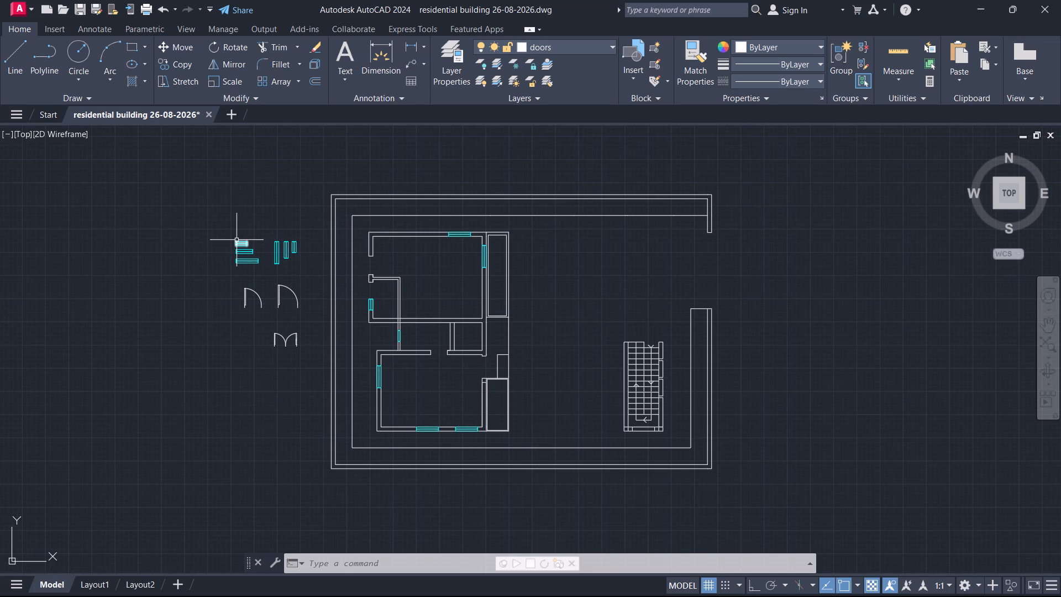
Rotate the larger single door outside the plan by 270° about the lower end of its hinge side.
scroll(430, 321, up, 1)
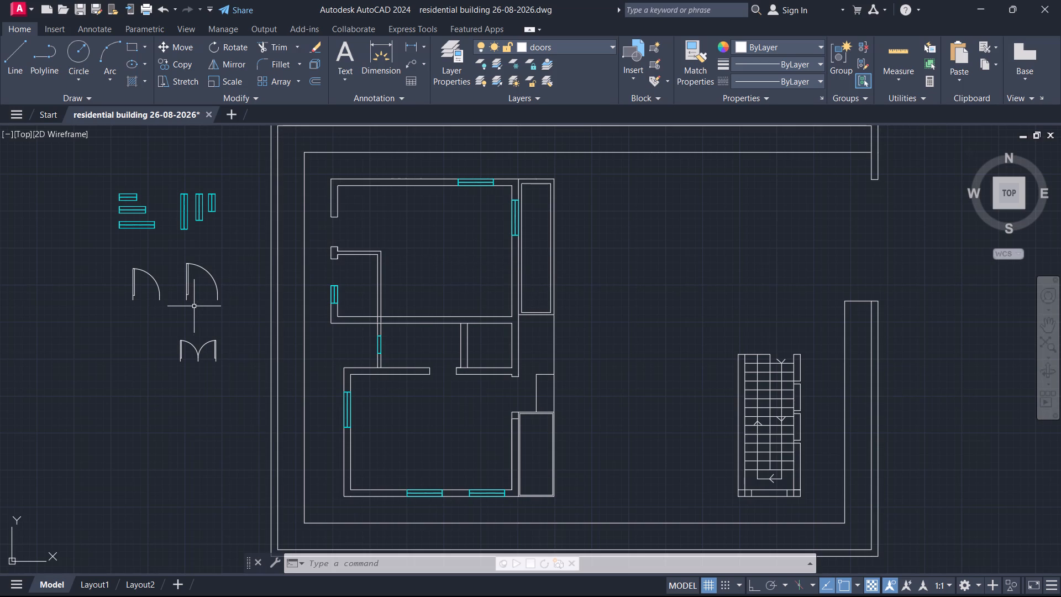
click(185, 292)
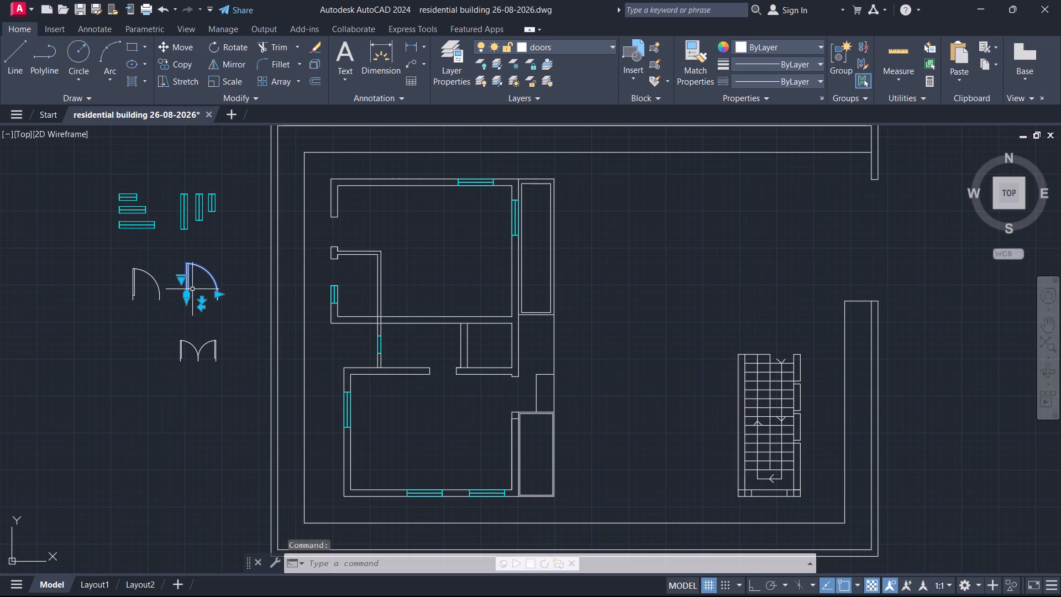
scroll(189, 303, up, 2)
text(ro)
key(Return)
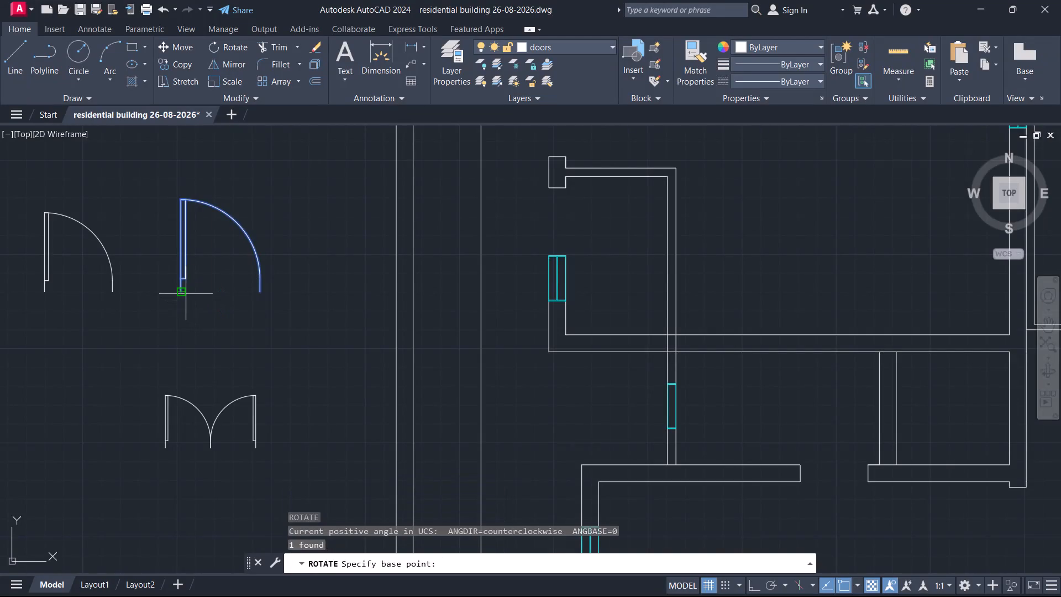
click(186, 294)
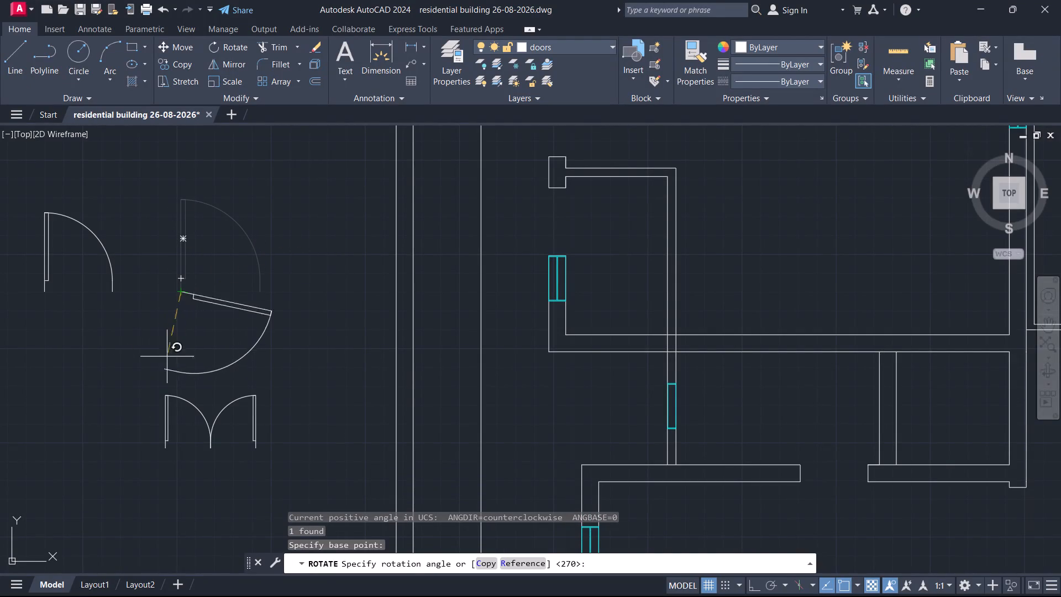
click(178, 356)
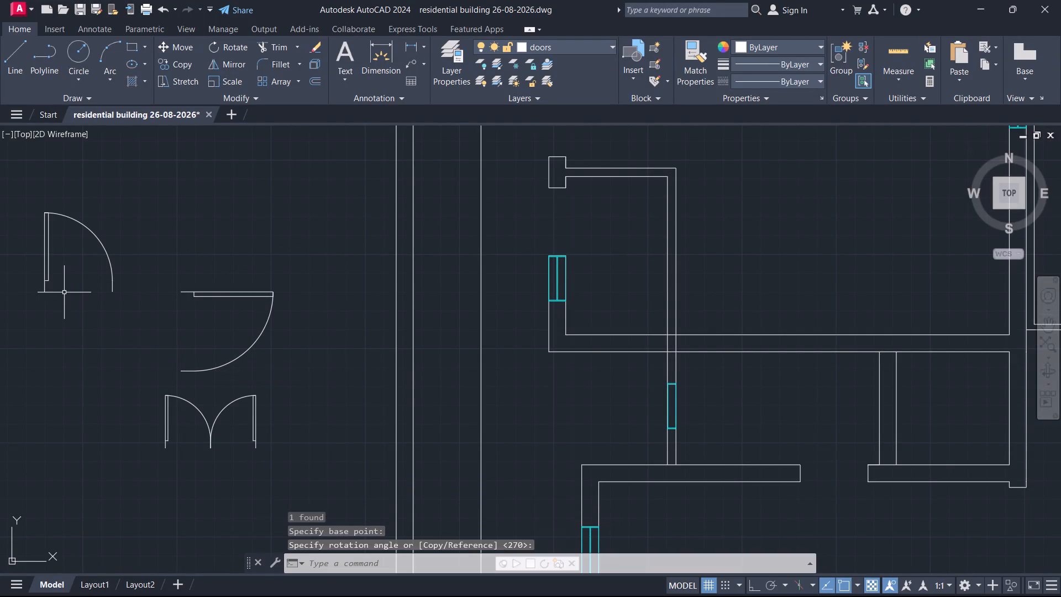
Rotate the smaller single door outside the plan by 270° about the lower end of its hinge side.
click(45, 286)
key(r)
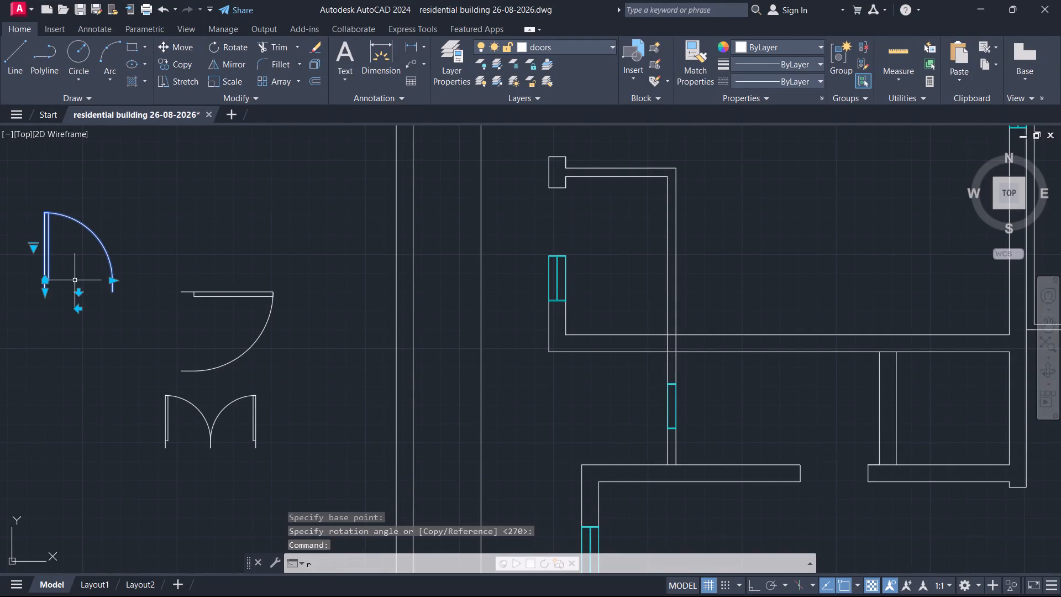
key(o)
key(Return)
click(45, 296)
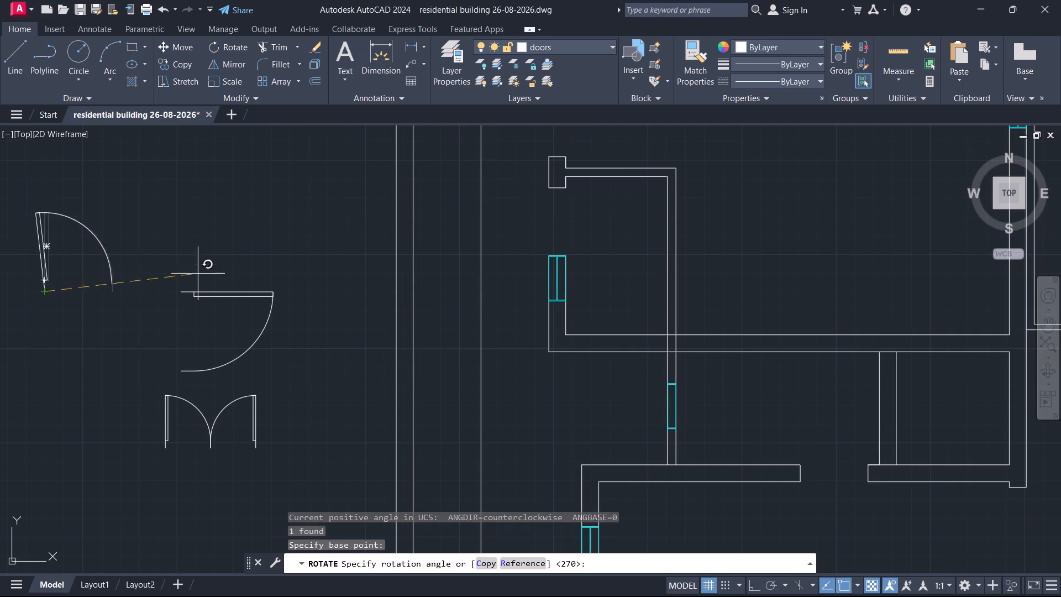
click(48, 485)
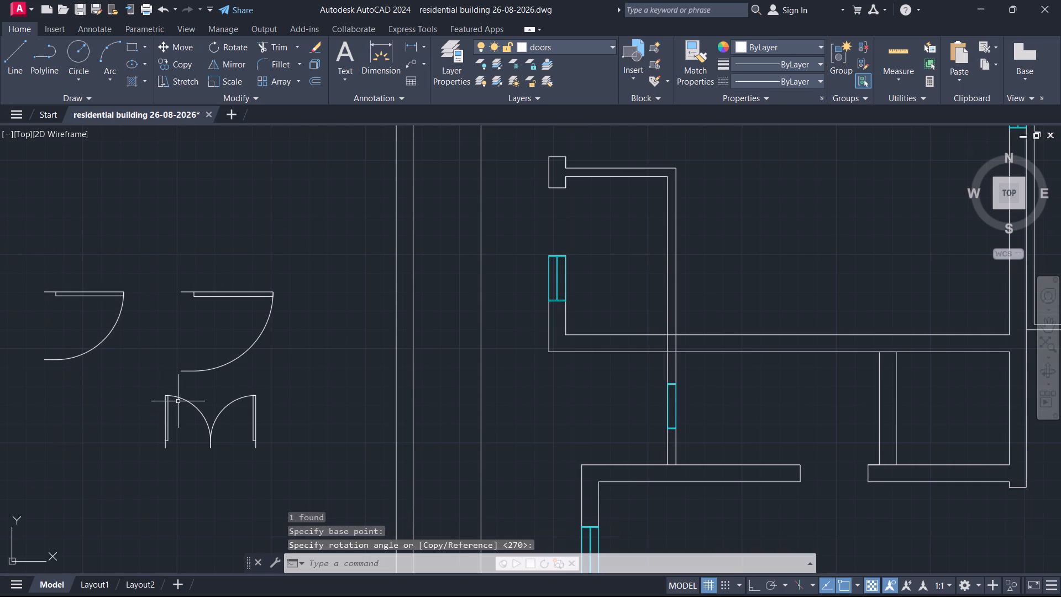
Move the larger single door by its upper hinge-side end to the outer wall corner above the upper west-wall opening.
scroll(181, 378, up, 2)
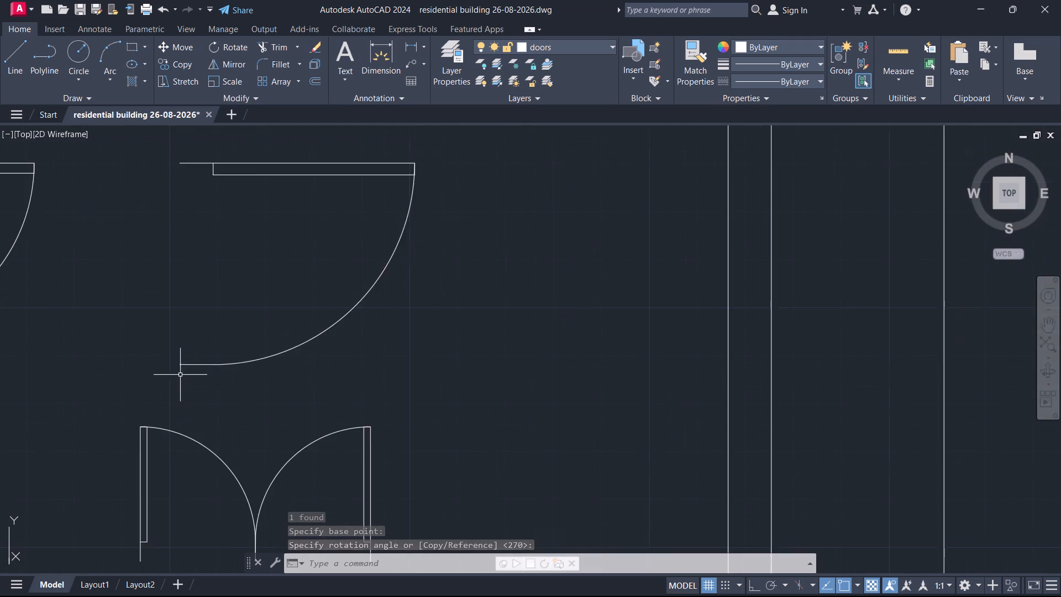
scroll(220, 362, down, 2)
click(222, 288)
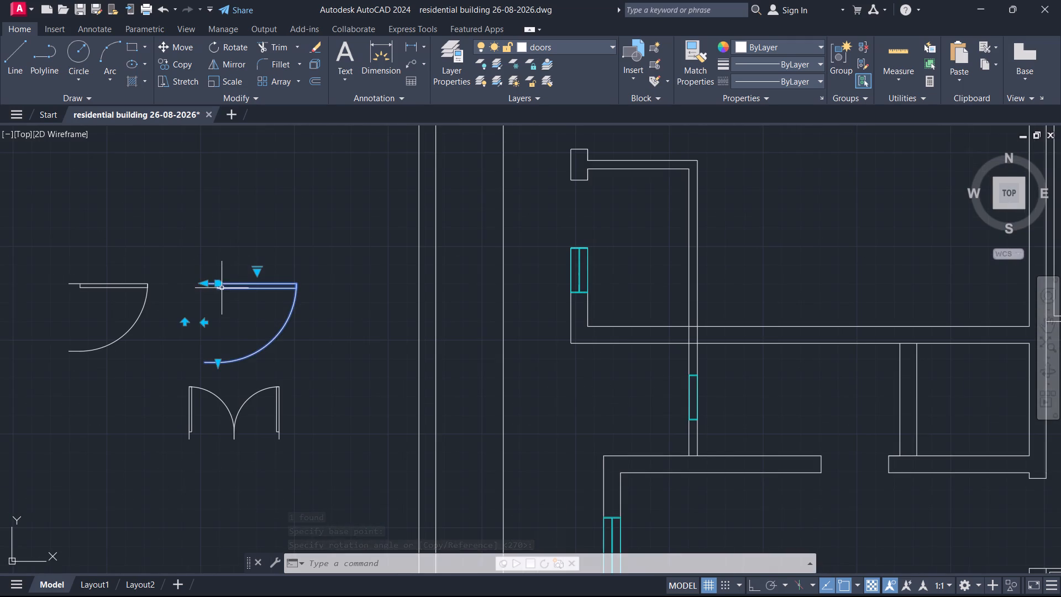
key(m)
key(Return)
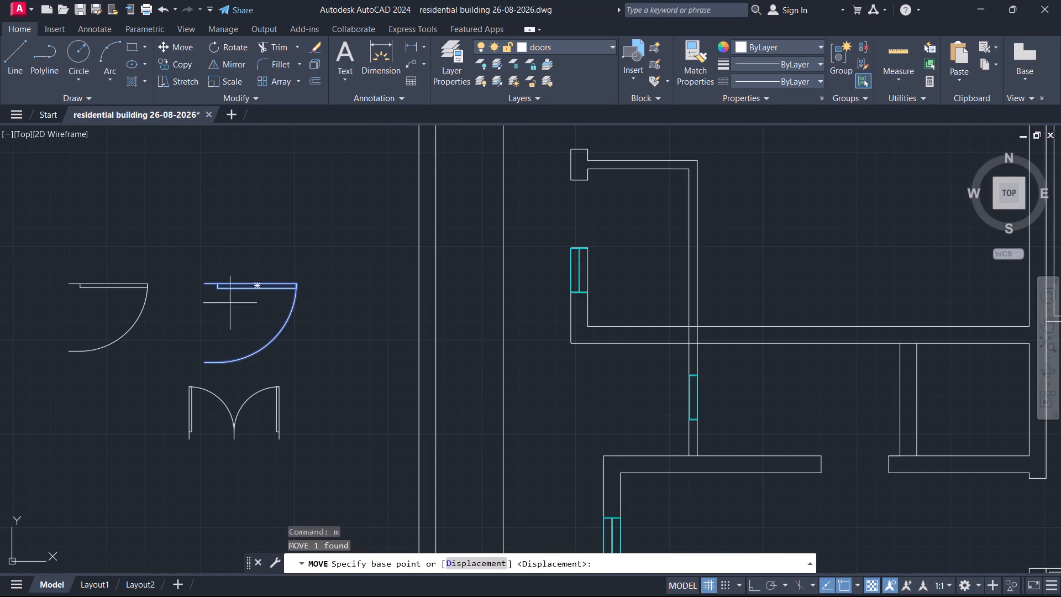
click(200, 279)
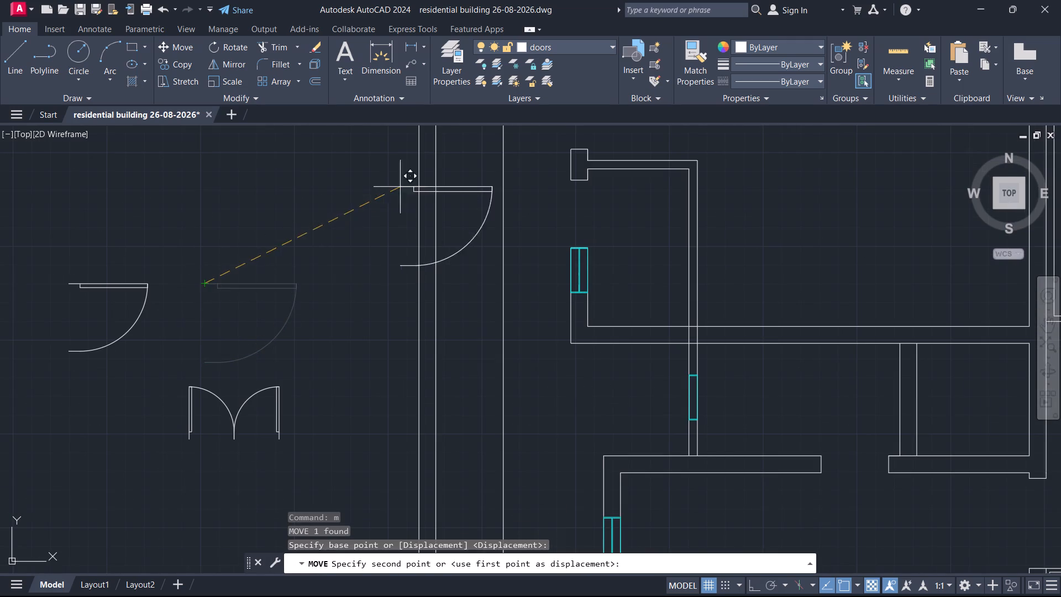
scroll(421, 200, down, 1)
scroll(474, 232, down, 2)
scroll(484, 191, up, 3)
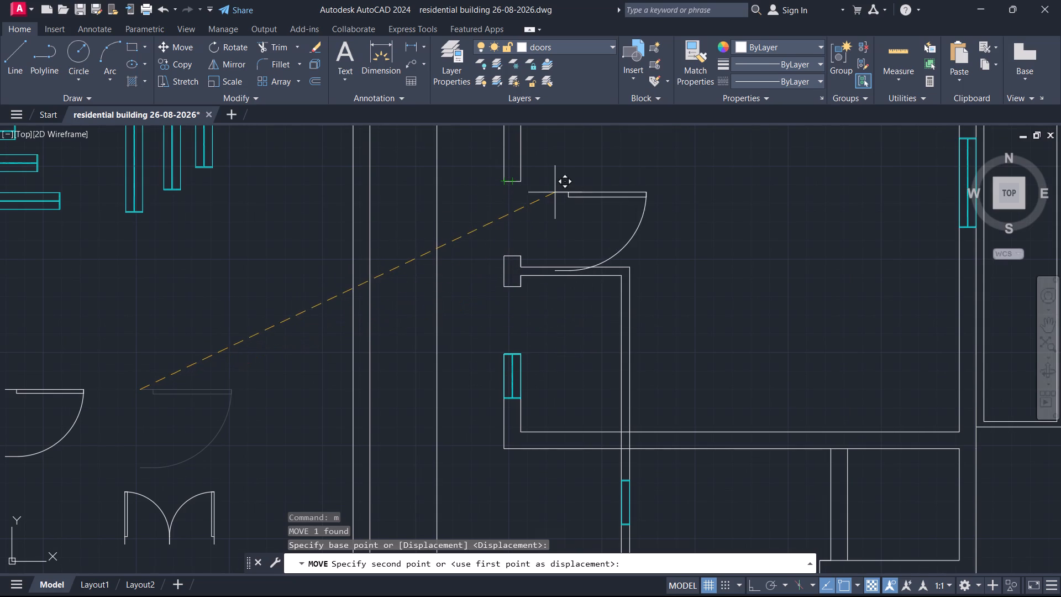
middle_drag(555, 192, 536, 269)
scroll(531, 269, up, 1)
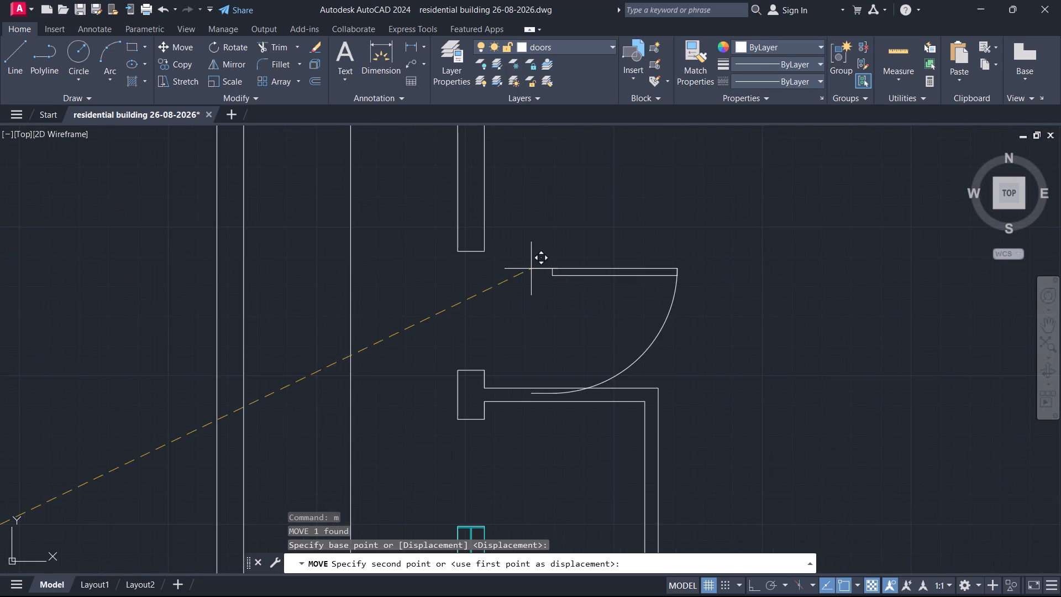
scroll(529, 268, up, 1)
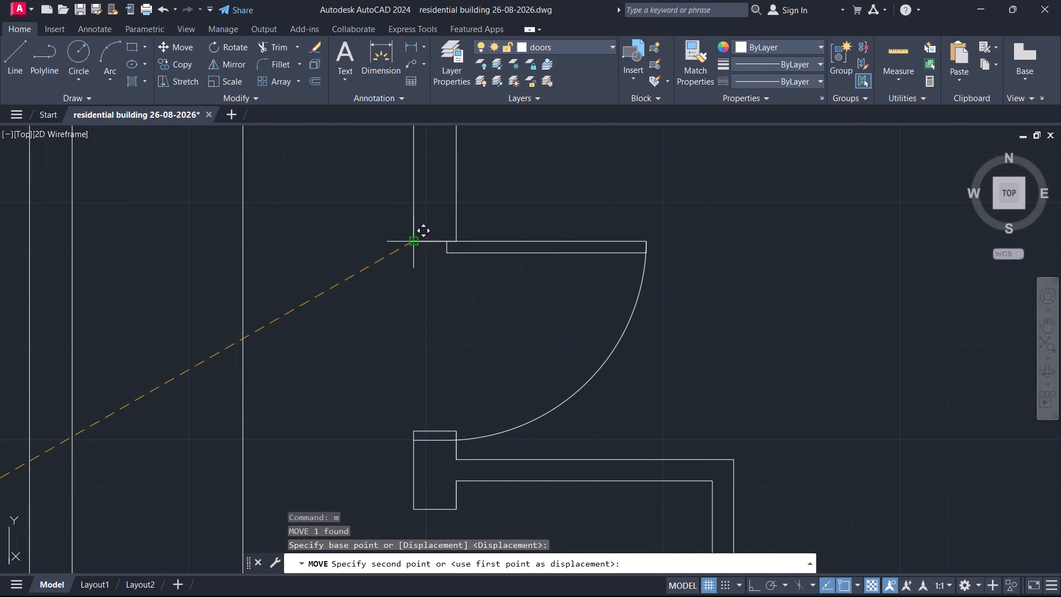
click(413, 238)
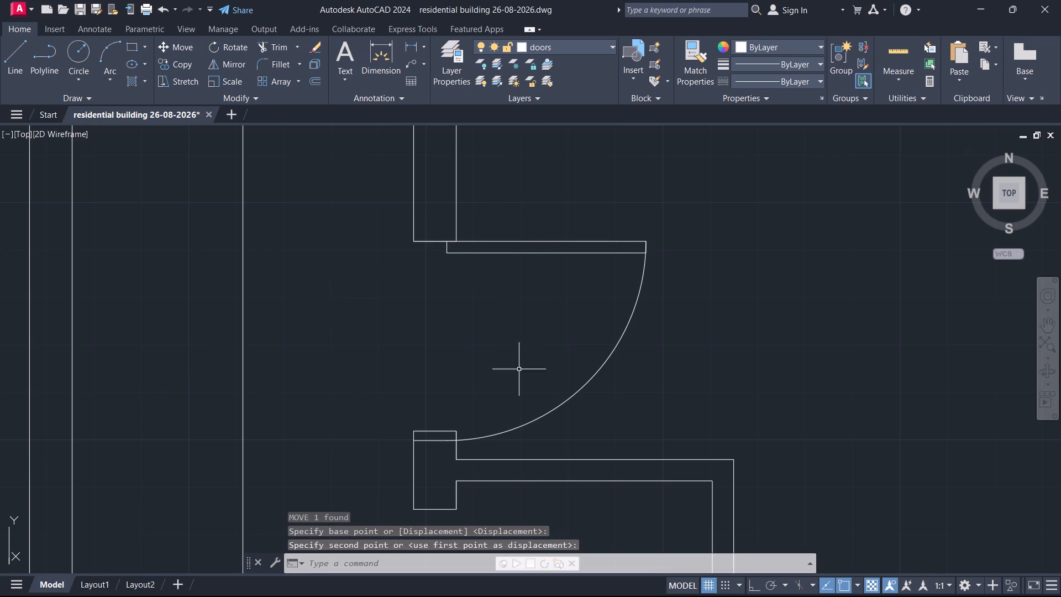
Scale the placed larger door by reference from its upper hinge-side end so its width fits the wall opening.
click(496, 436)
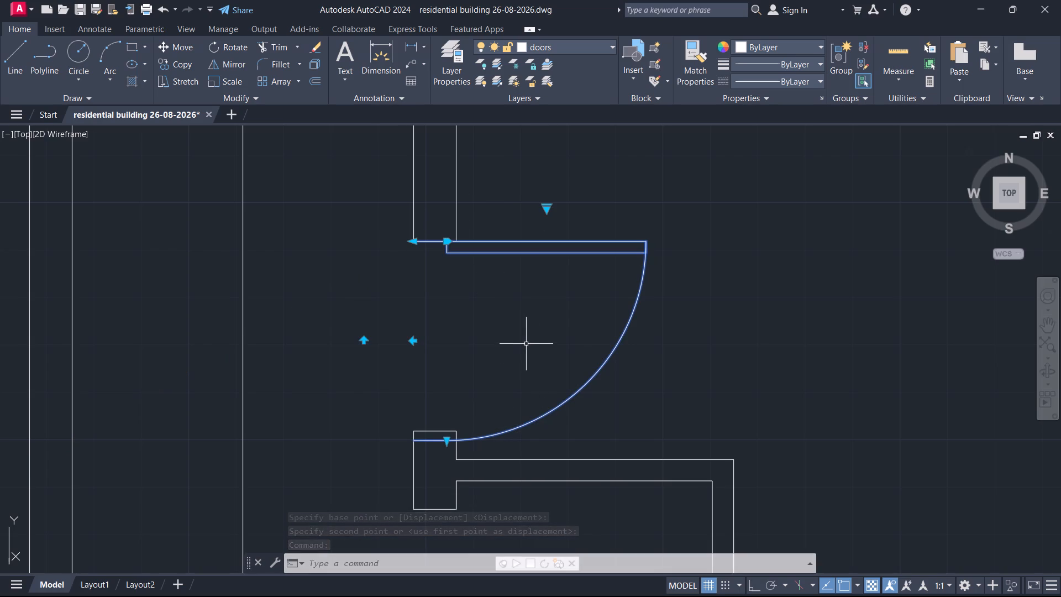
text(sc)
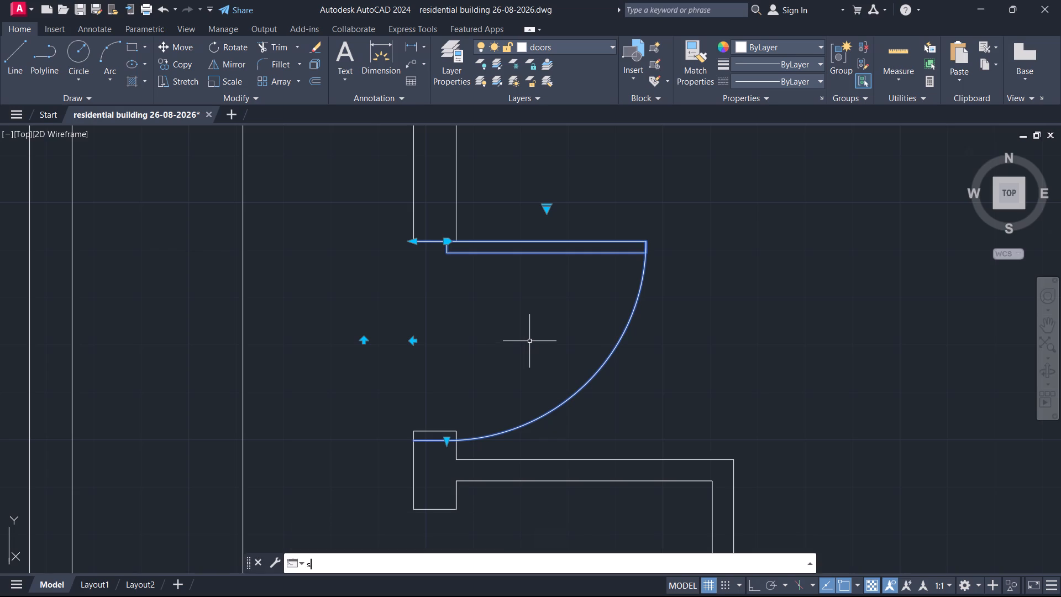
key(Return)
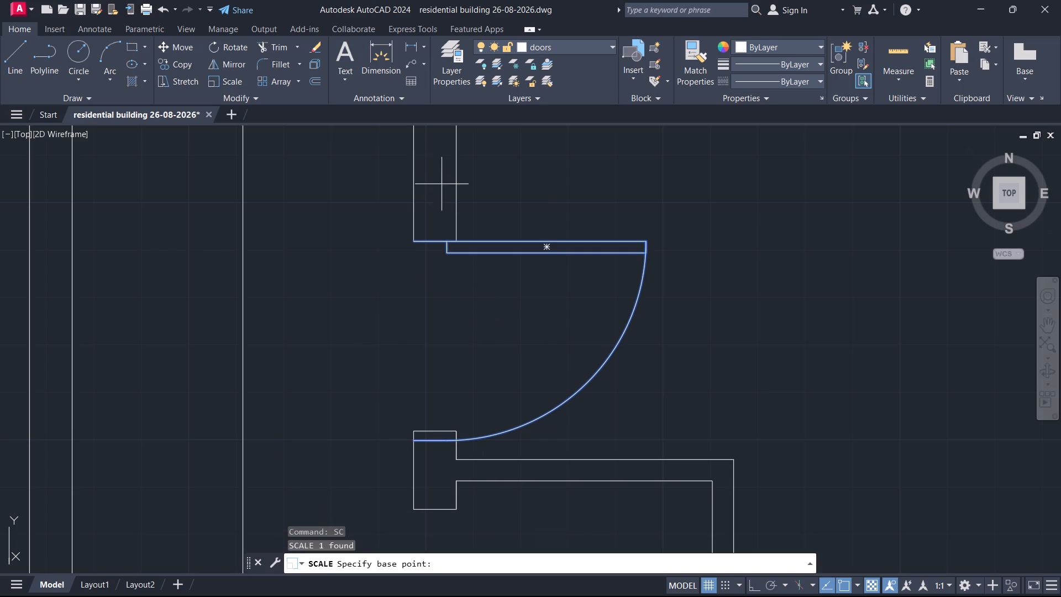
click(417, 239)
key(r)
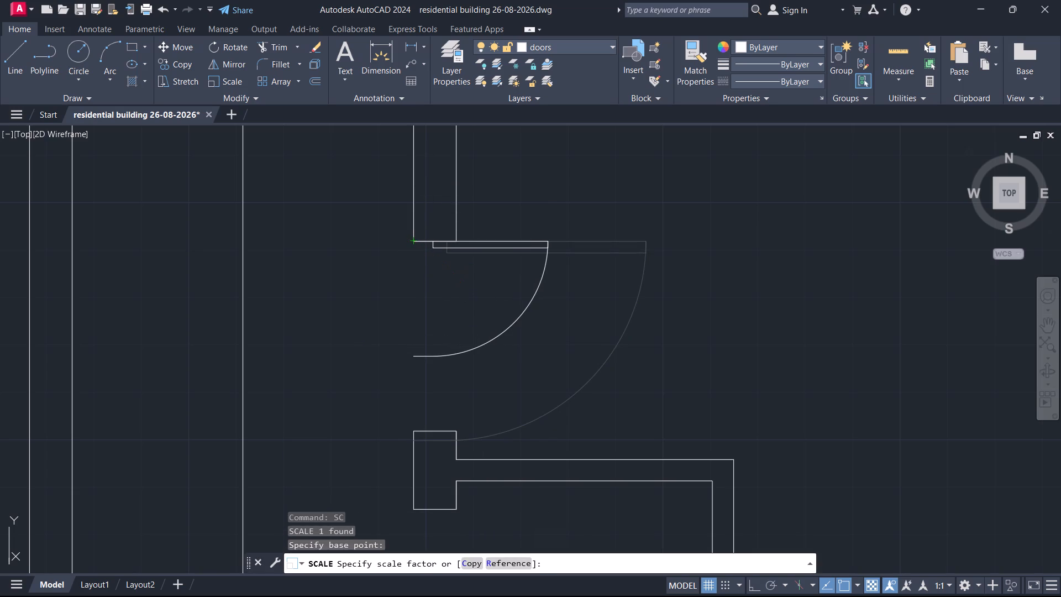
key(Return)
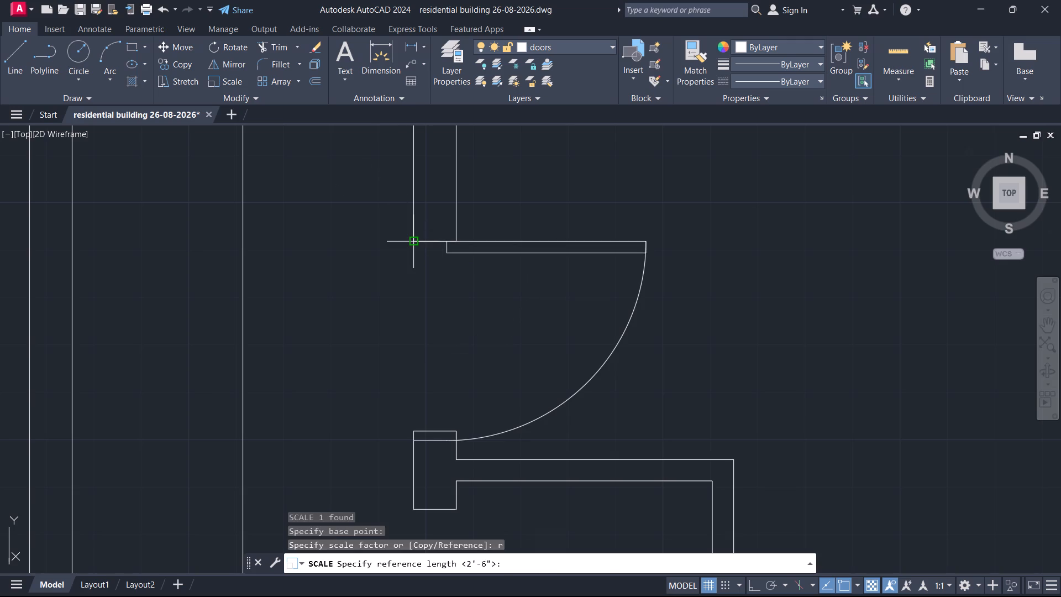
click(416, 244)
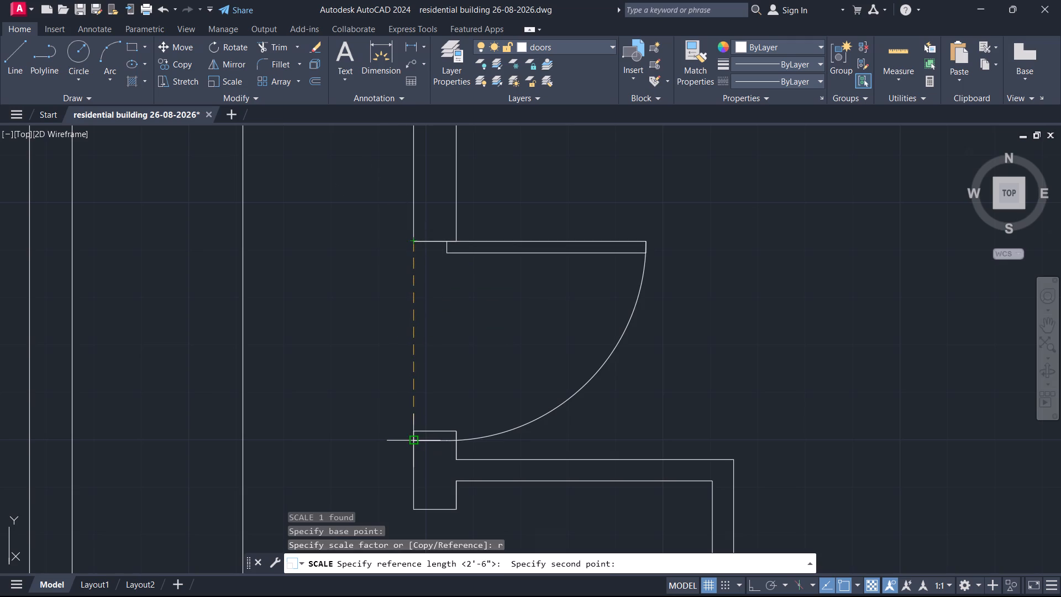
click(411, 441)
click(411, 432)
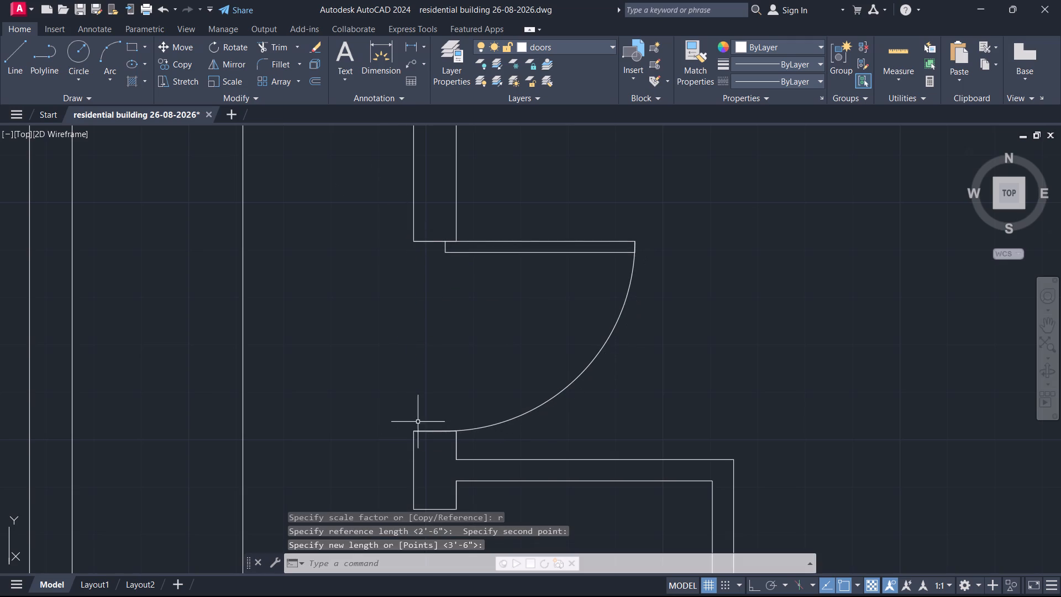
Move the smaller single door by its upper hinge-side end to the outer wall corner above the lower west-wall opening.
scroll(452, 309, down, 2)
middle_drag(457, 321, 488, 270)
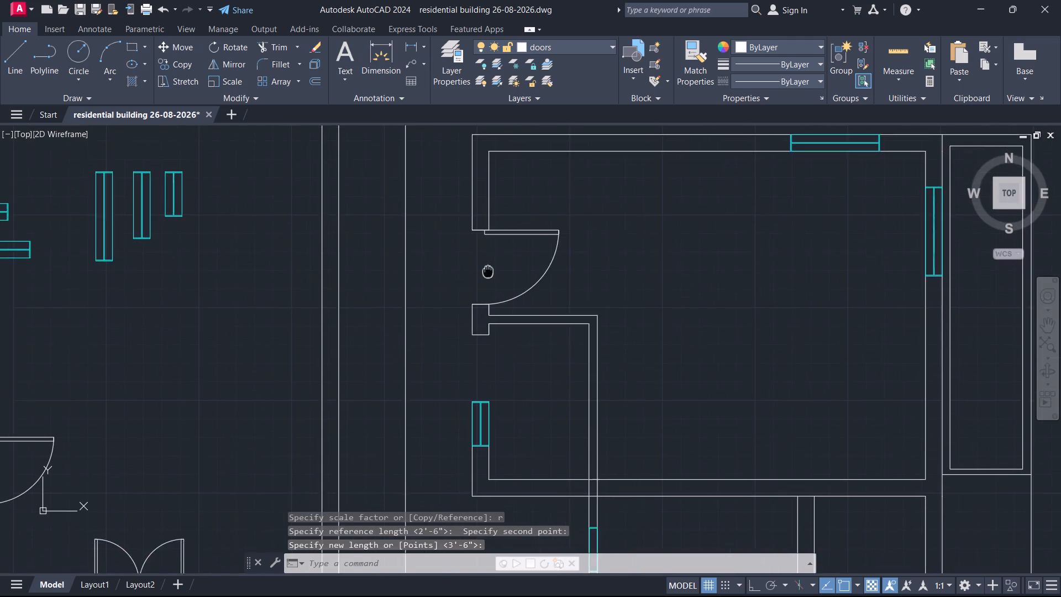
middle_drag(488, 270, 527, 238)
drag(69, 406, 75, 402)
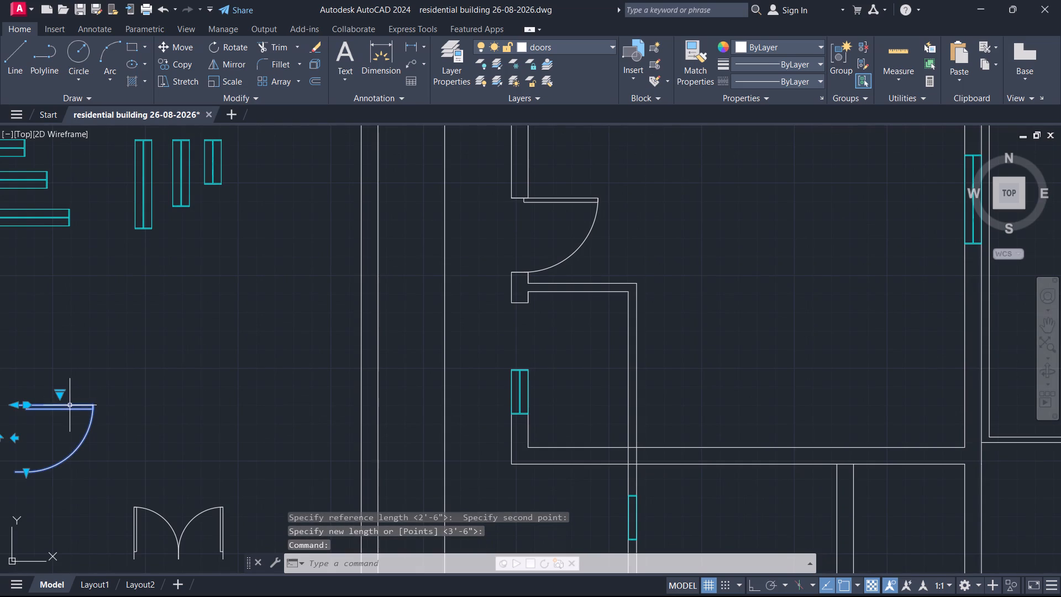
key(m)
key(Return)
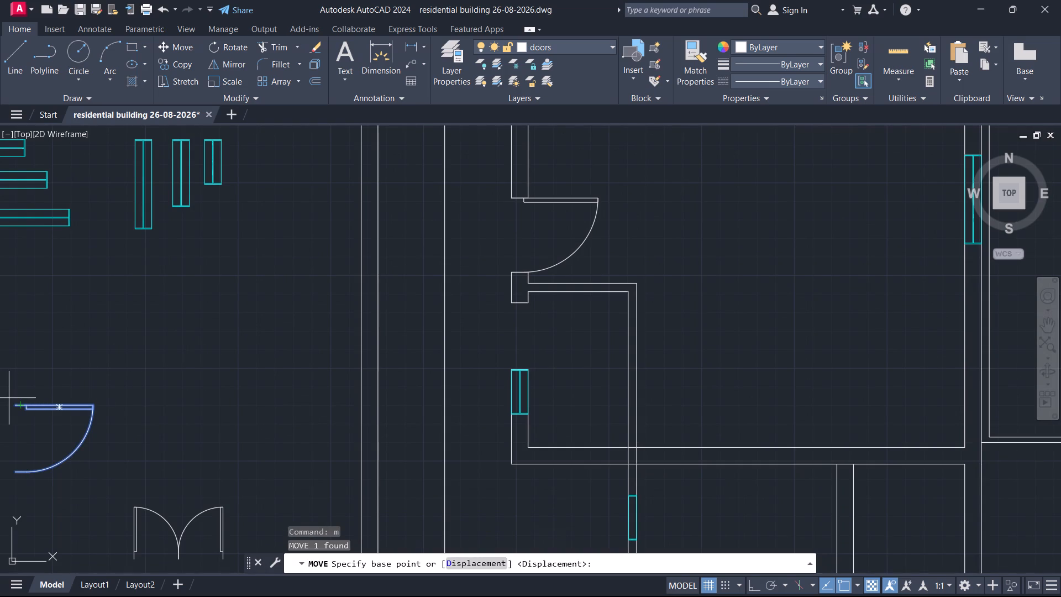
drag(14, 400, 23, 395)
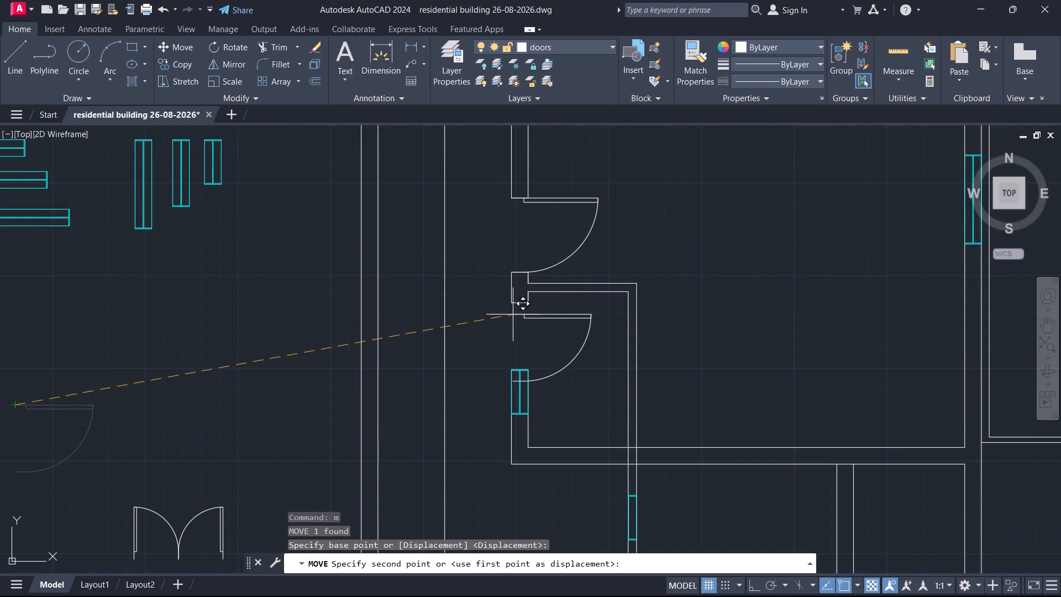
scroll(512, 302, up, 1)
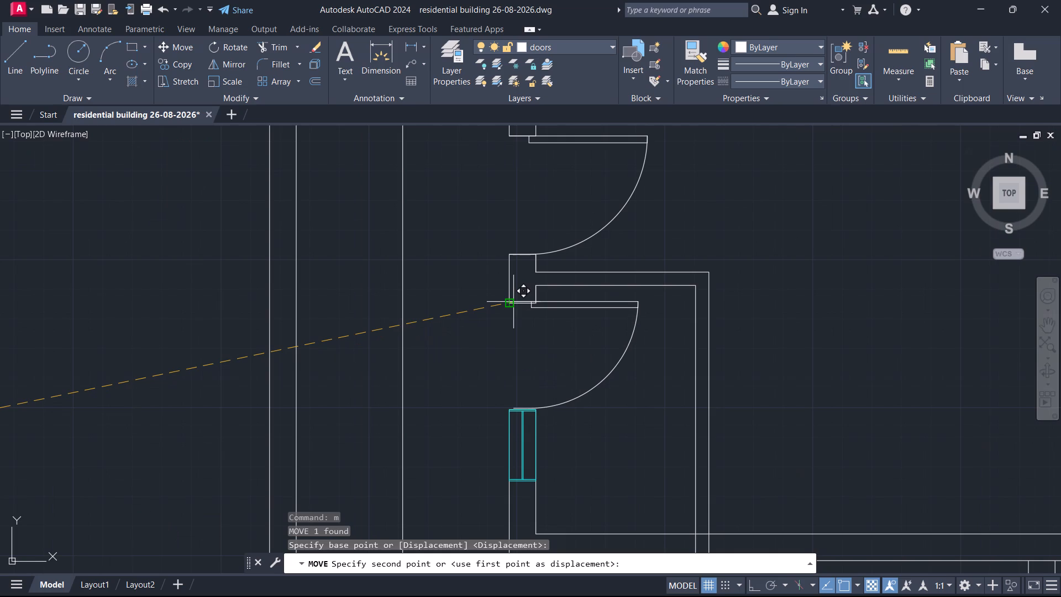
click(512, 301)
Group the two leaves of the double door outside the plan.
scroll(525, 251, down, 2)
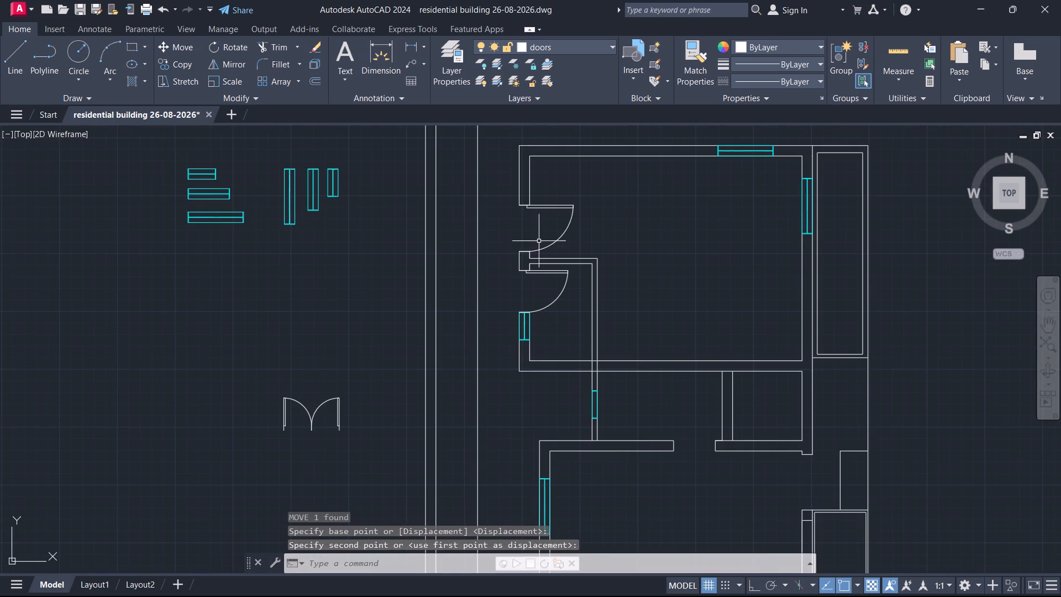
click(374, 381)
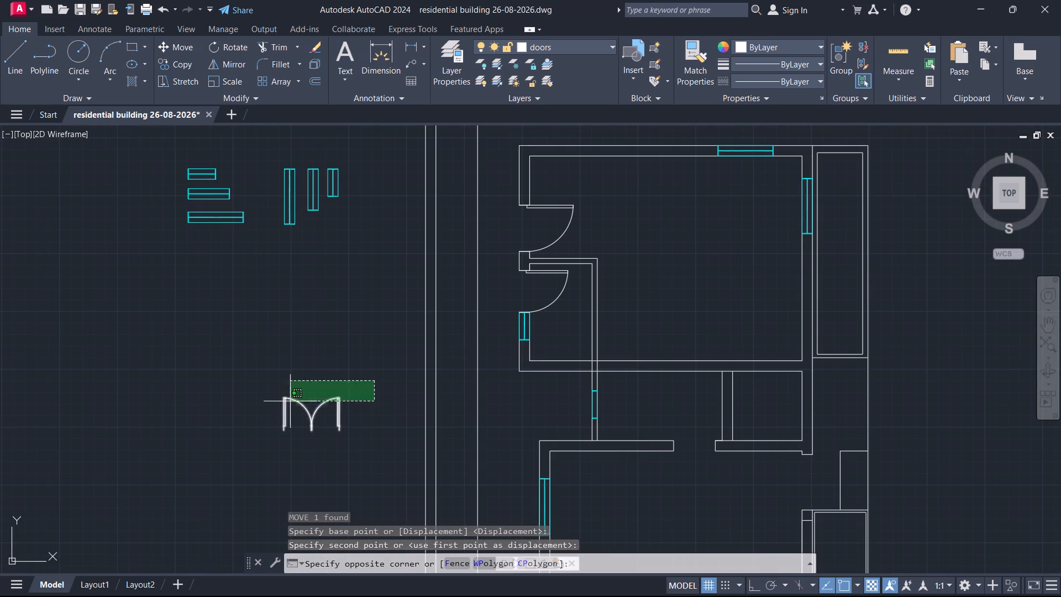
click(247, 448)
key(g)
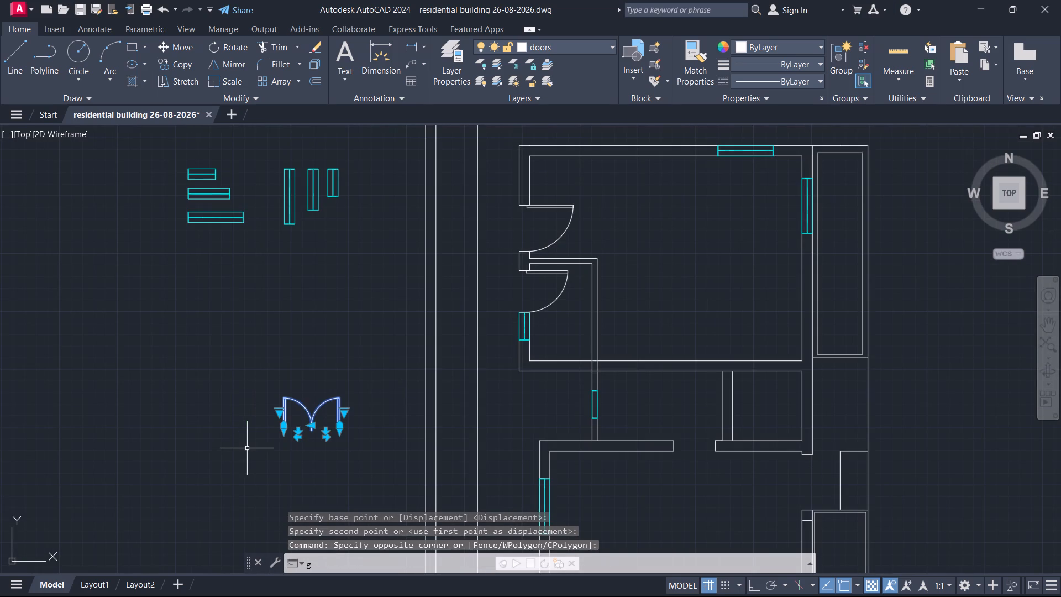
key(Return)
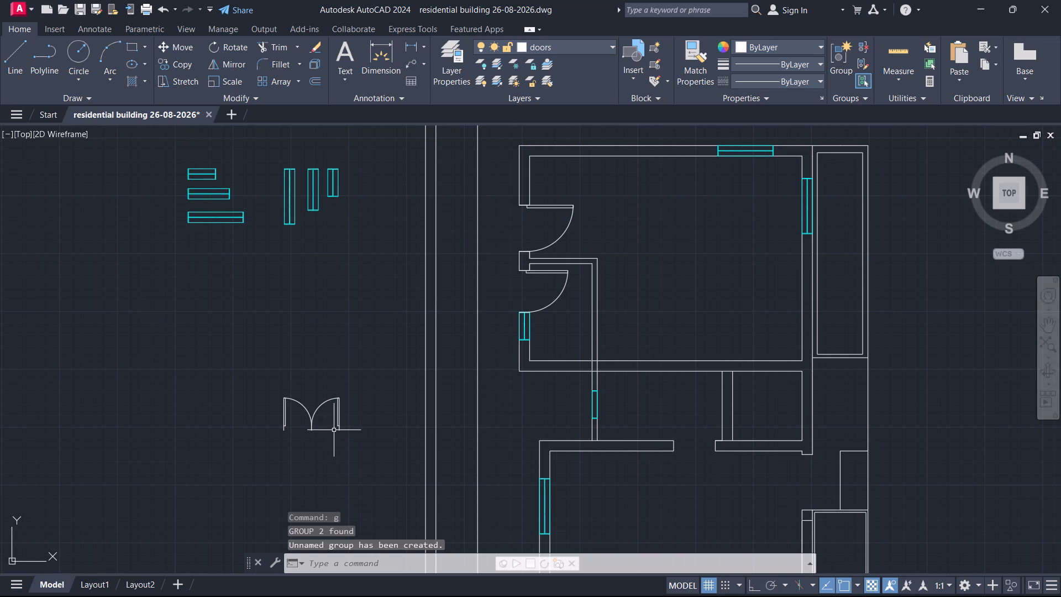
Rotate the grouped double door 90° counterclockwise about the lower end of its east leaf.
click(337, 423)
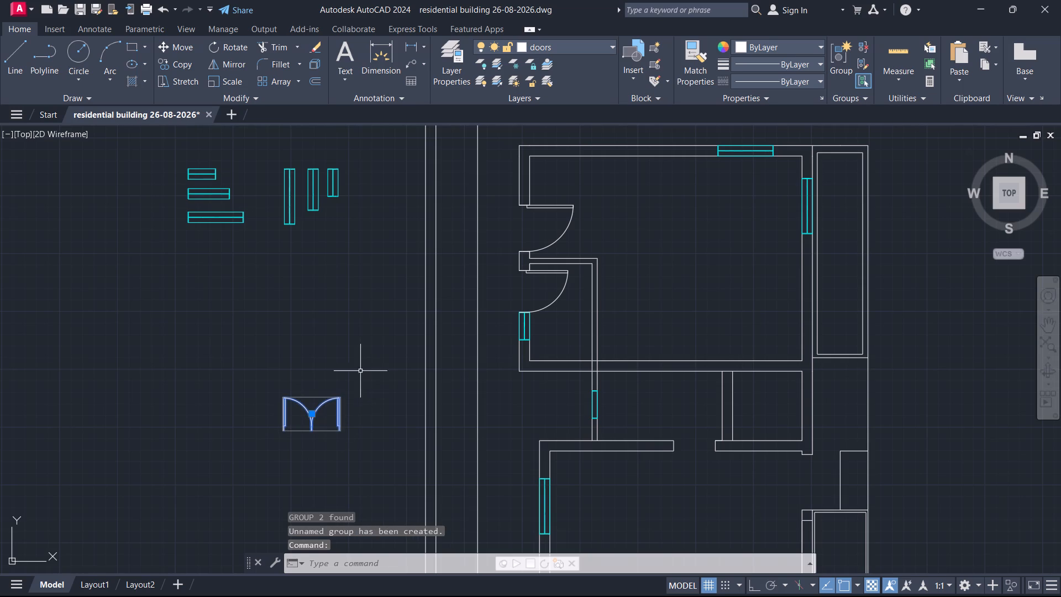
text(ro)
key(Return)
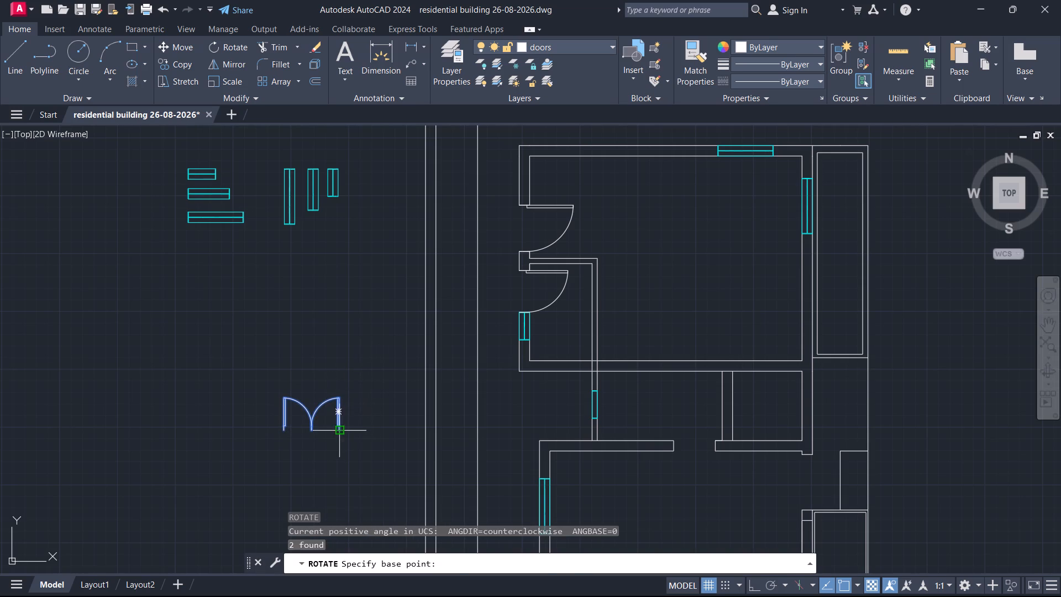
click(342, 432)
click(346, 310)
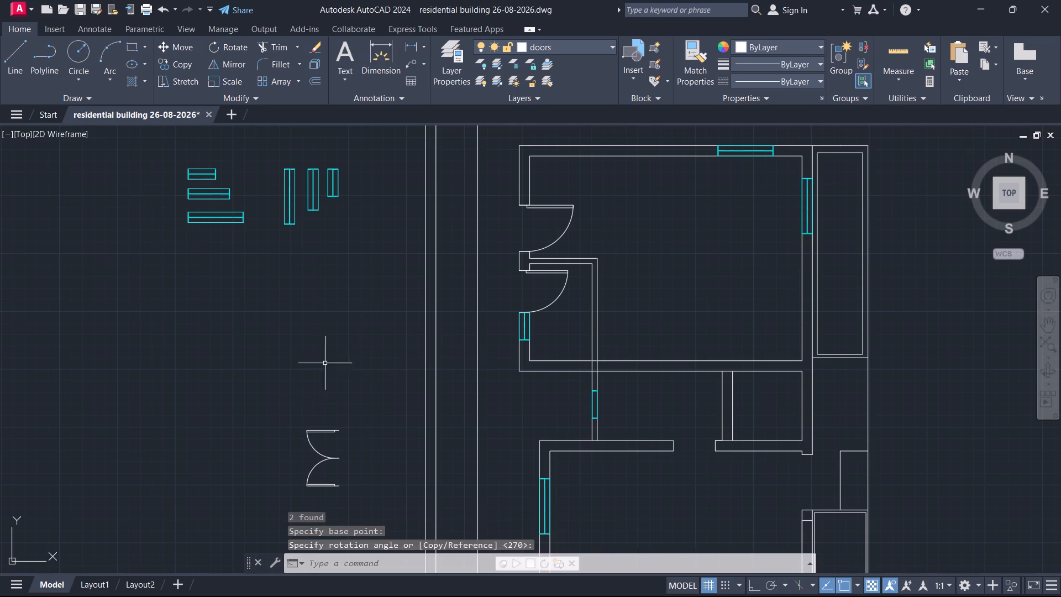
Select the rotated double door group outside the plan.
click(329, 459)
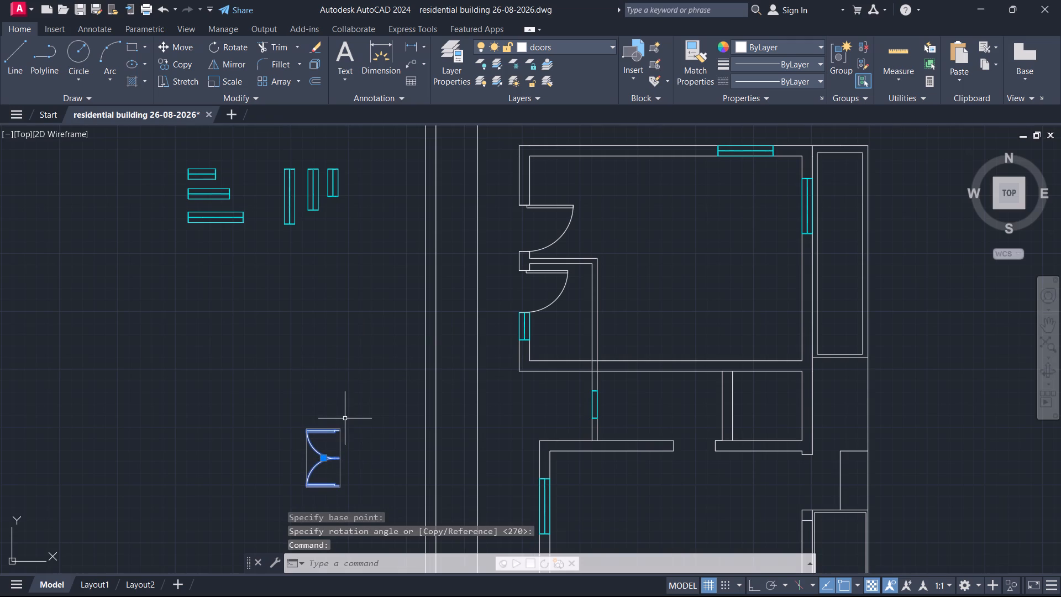
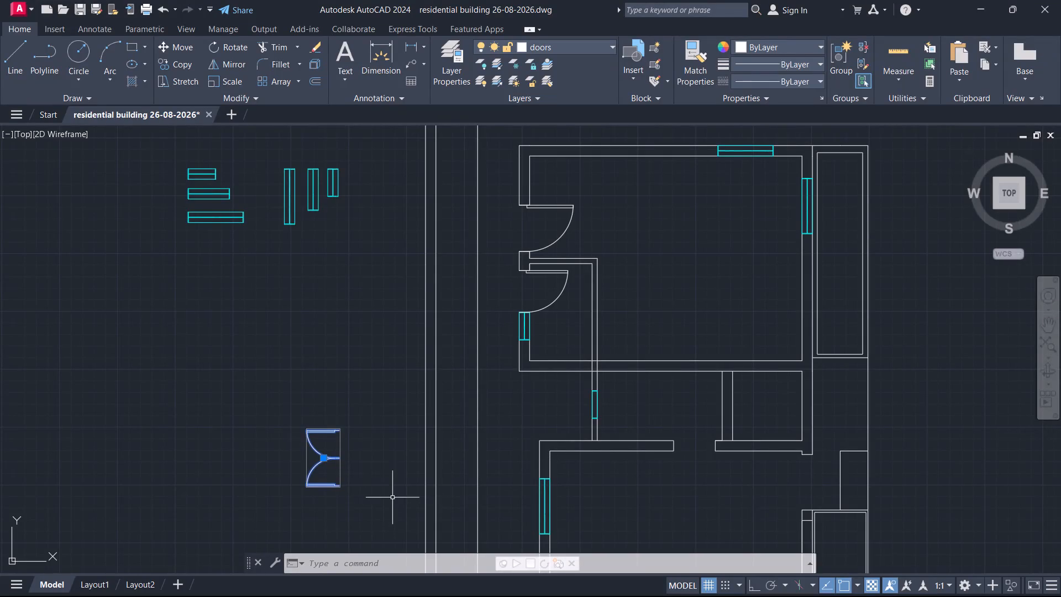
Move the grouped double door by its upper east end to the outer corner at the top of the east-wall opening.
key(m)
key(Return)
click(344, 428)
scroll(818, 432, down, 1)
scroll(820, 459, up, 3)
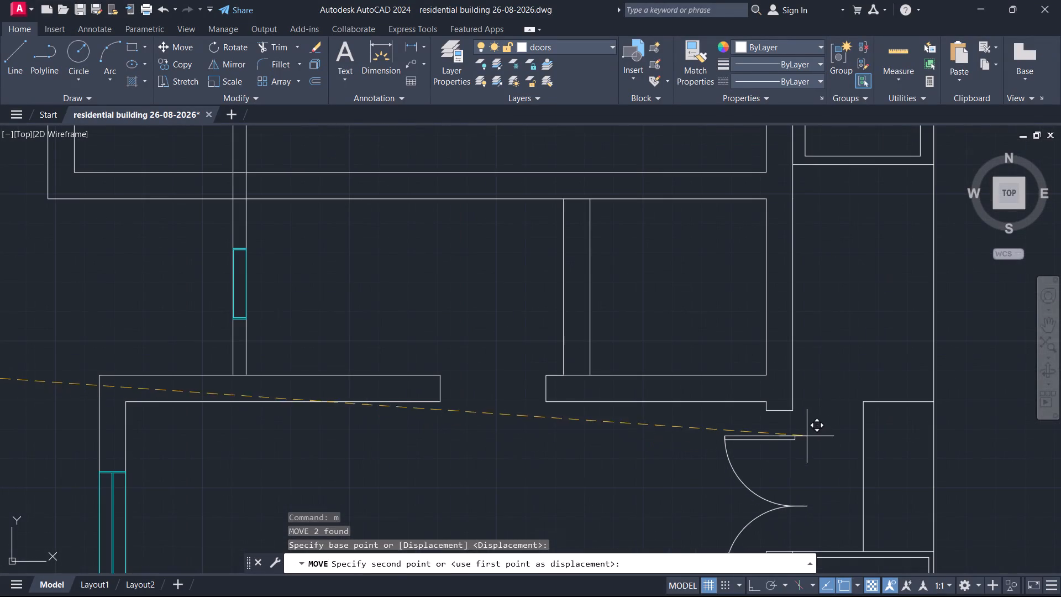
click(794, 411)
Copy the whole floor plan, including boundary walls and staircase, once horizontally to the east using its lower-west outer corner with Ortho on.
scroll(592, 397, down, 3)
scroll(554, 224, down, 1)
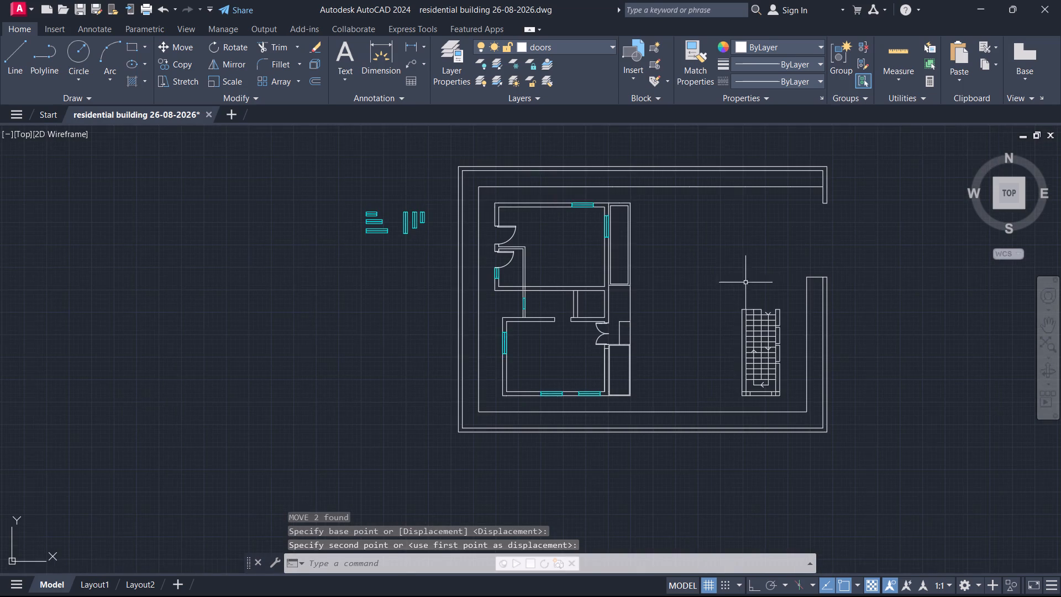
middle_drag(728, 292, 646, 320)
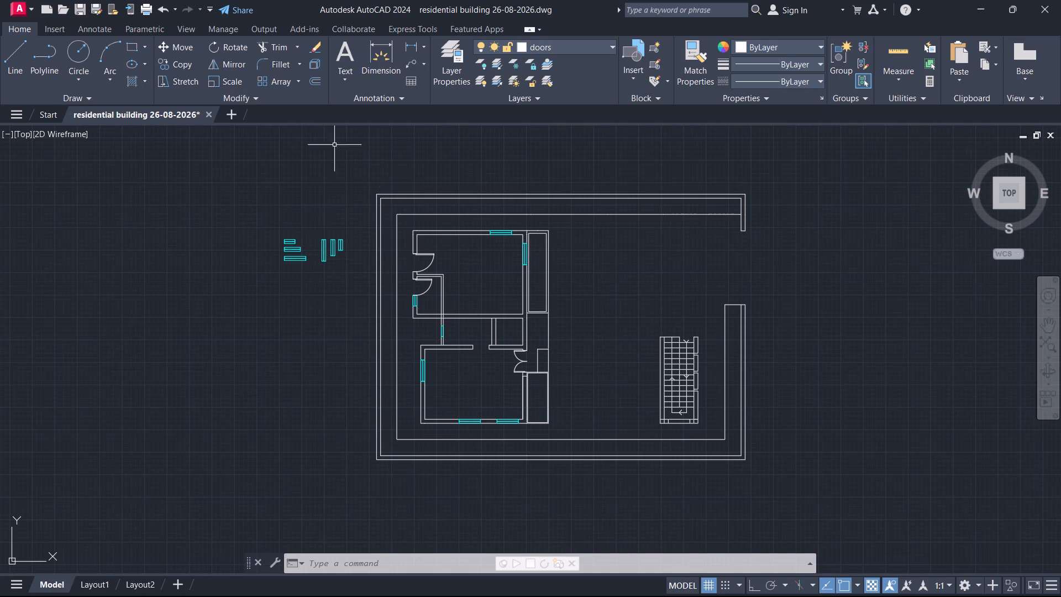
drag(354, 169, 348, 170)
click(801, 511)
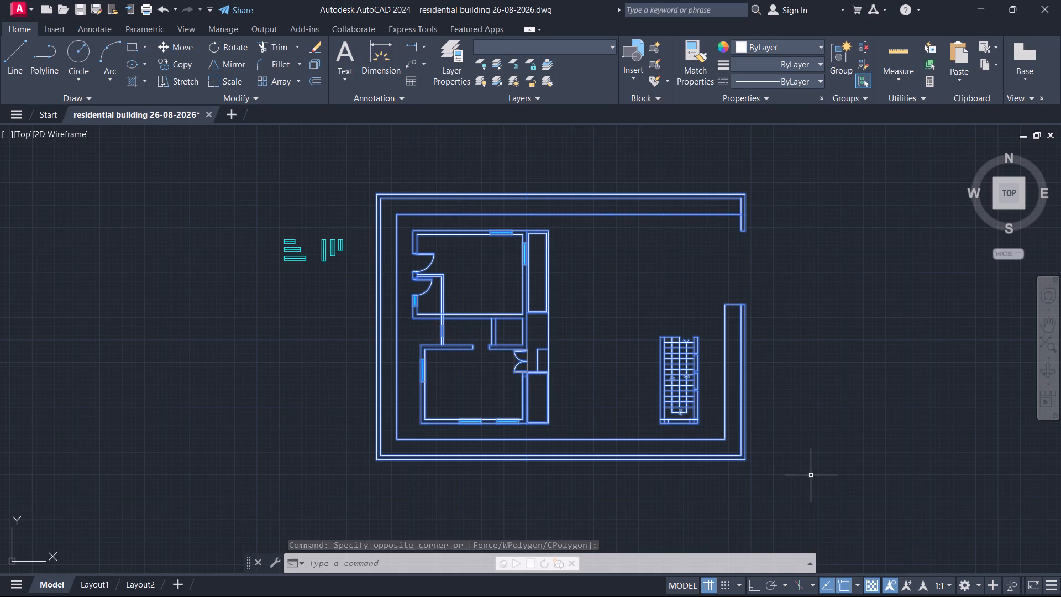
text(co)
key(Return)
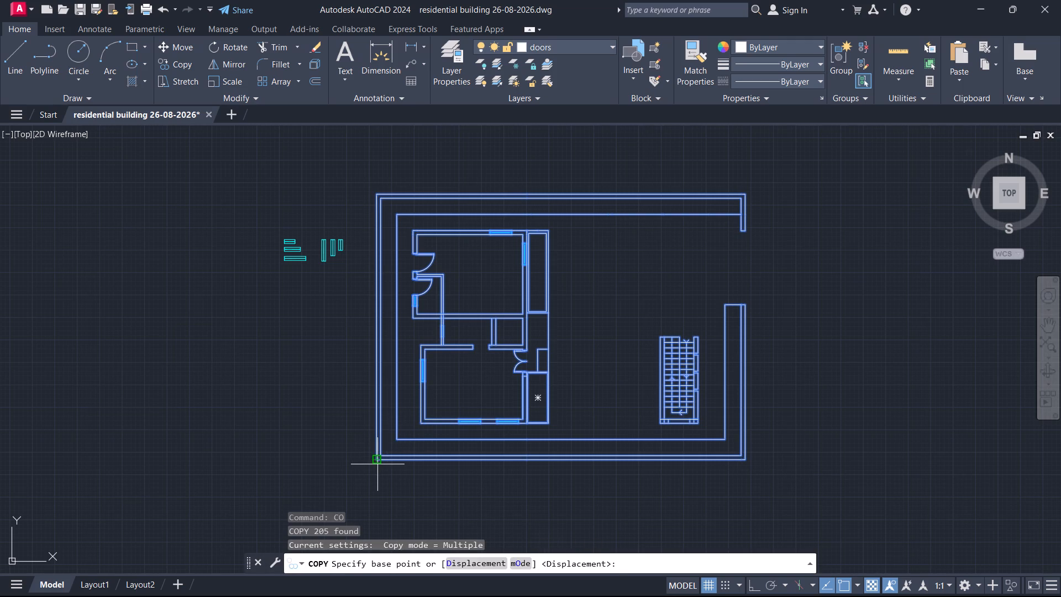
drag(377, 464, 382, 453)
scroll(529, 442, down, 2)
middle_drag(643, 444, 523, 309)
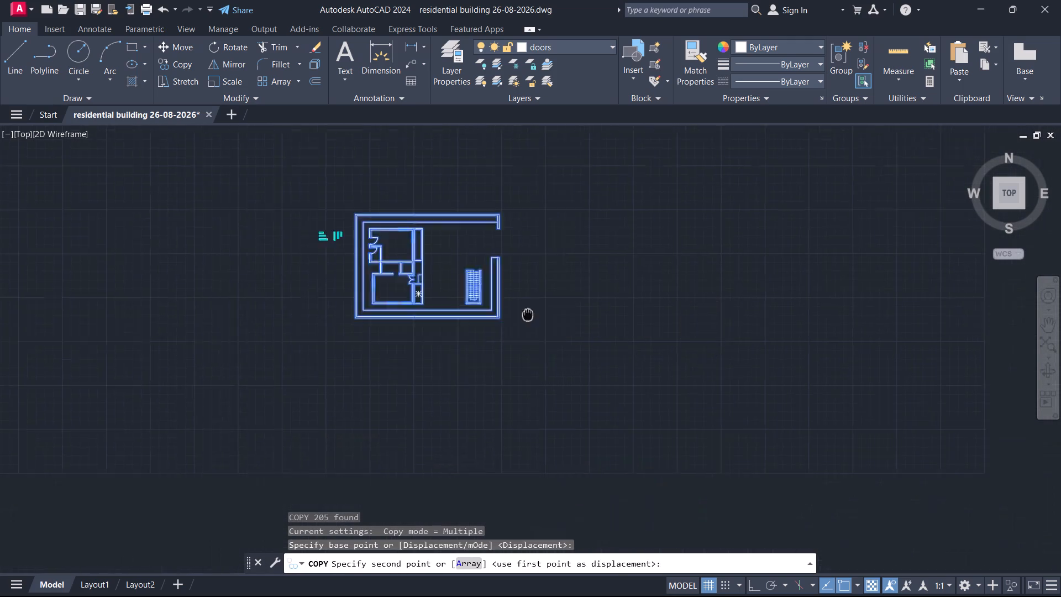
middle_drag(523, 309, 432, 315)
scroll(485, 324, up, 2)
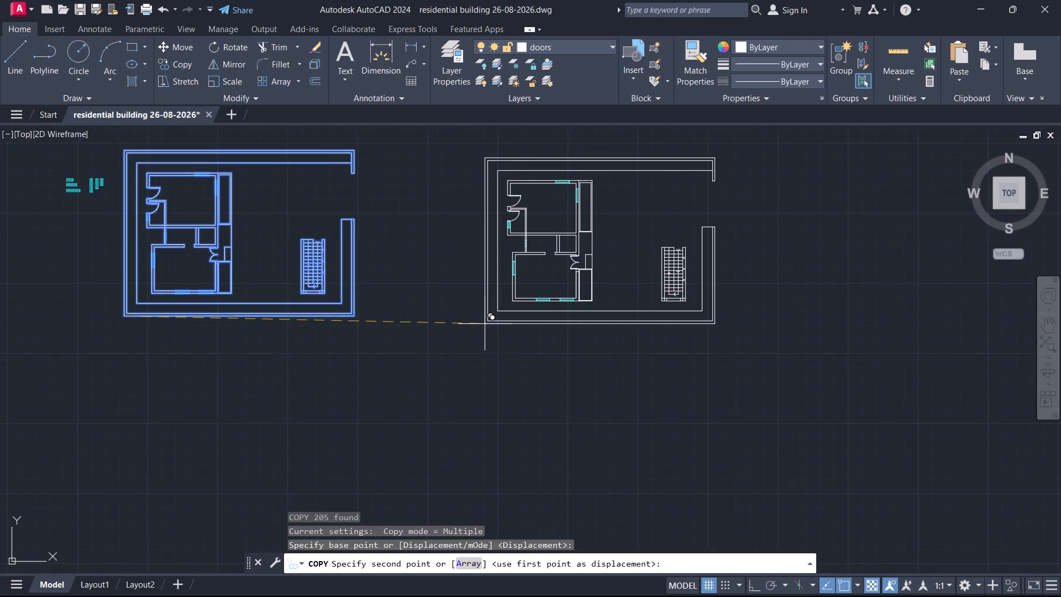
key(F8)
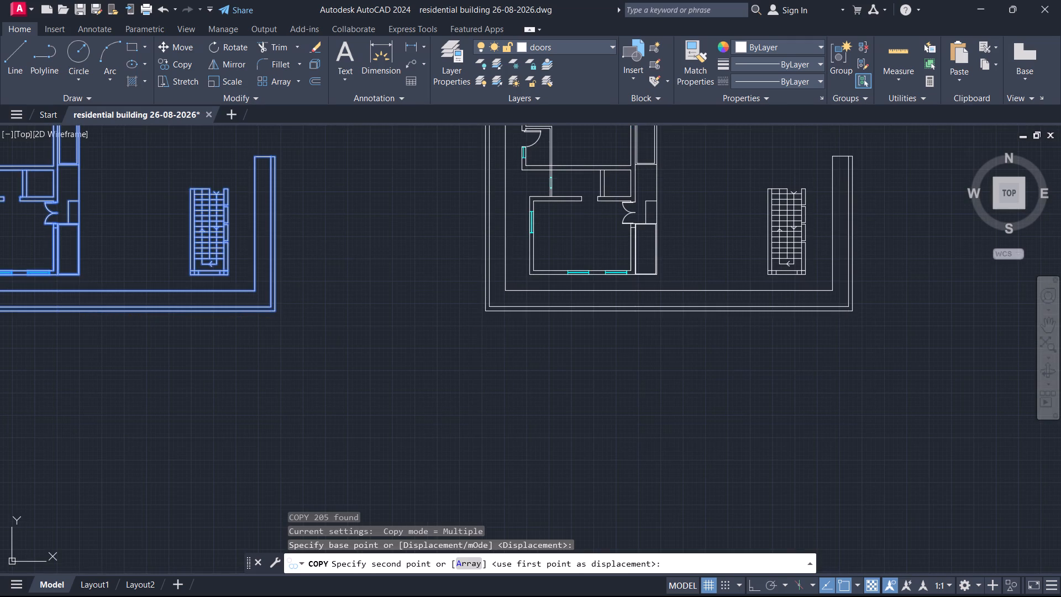
click(517, 311)
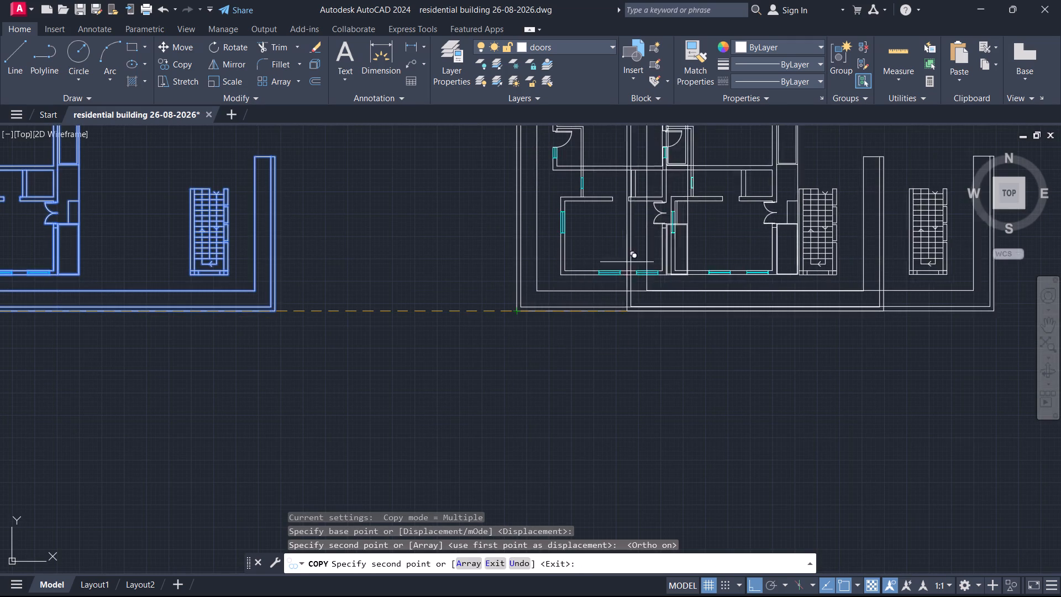
middle_drag(479, 390, 402, 491)
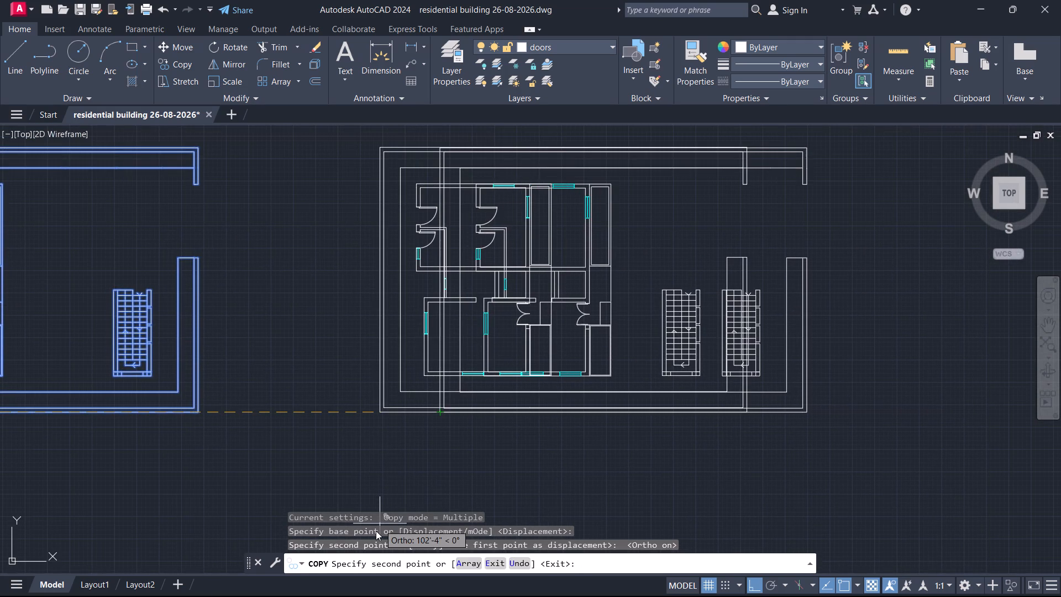
key(Escape)
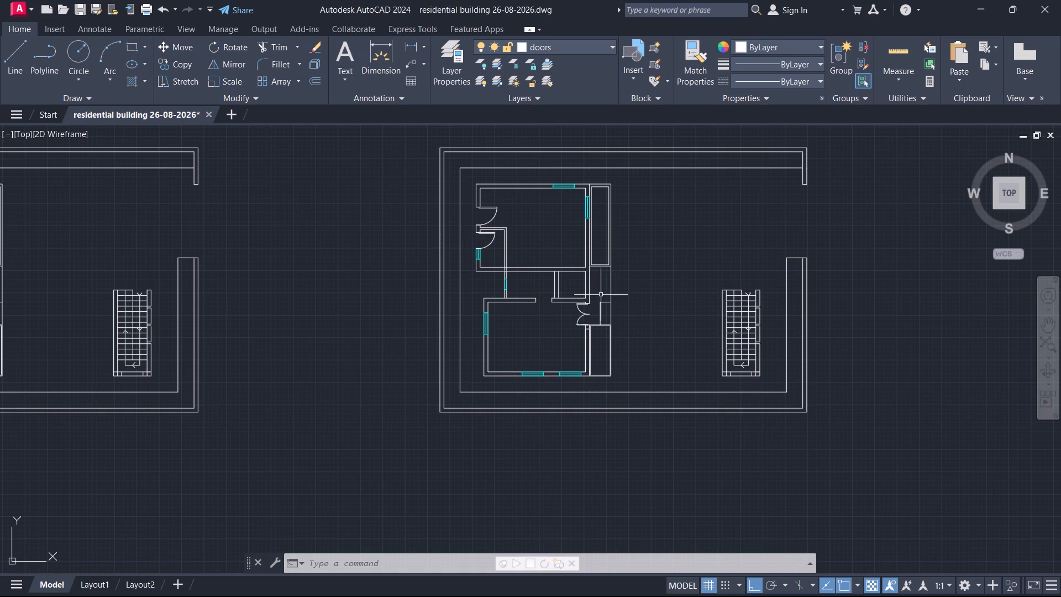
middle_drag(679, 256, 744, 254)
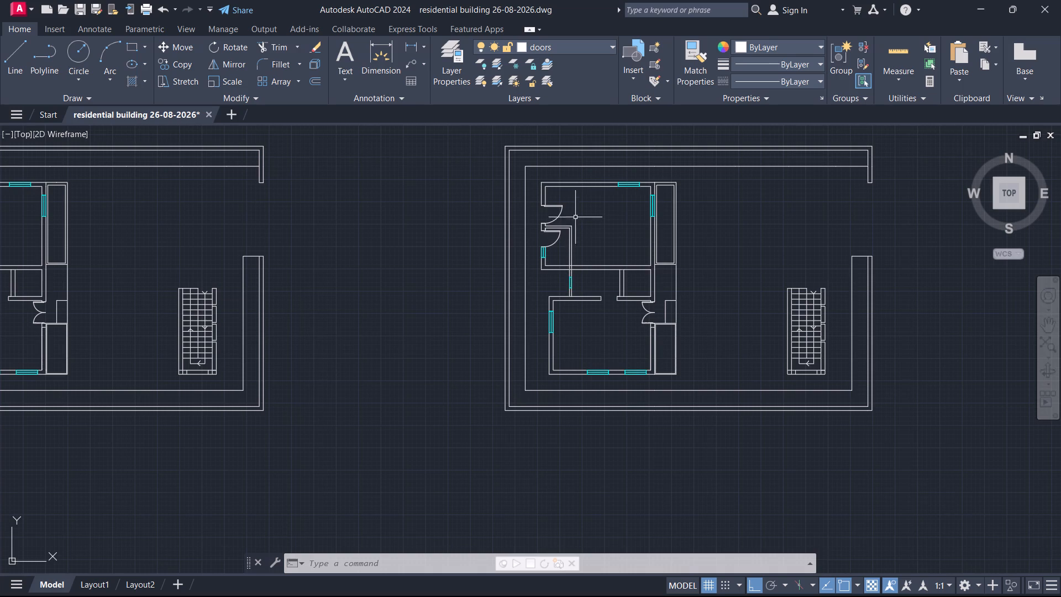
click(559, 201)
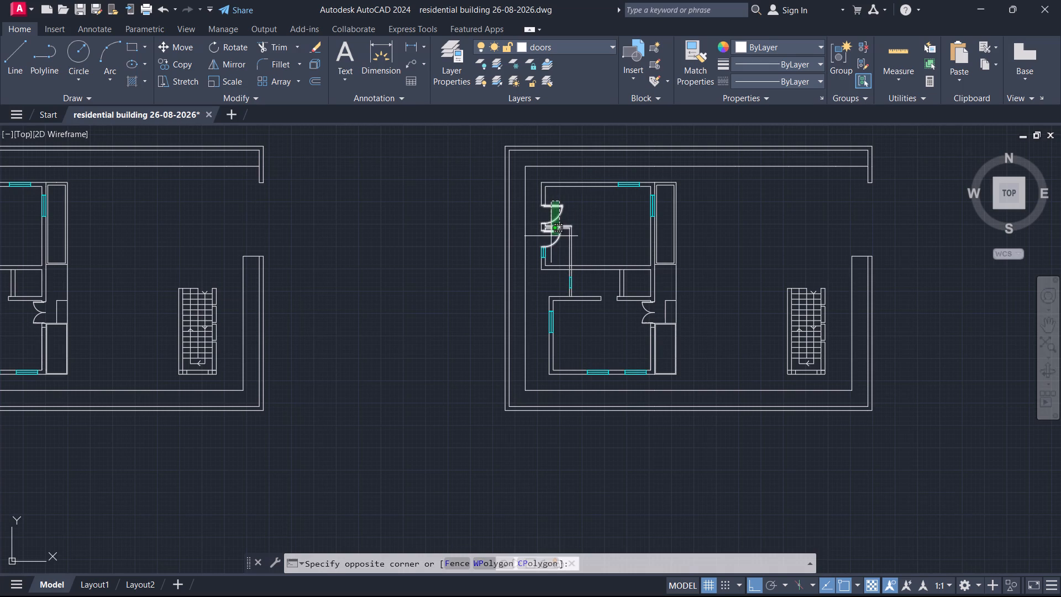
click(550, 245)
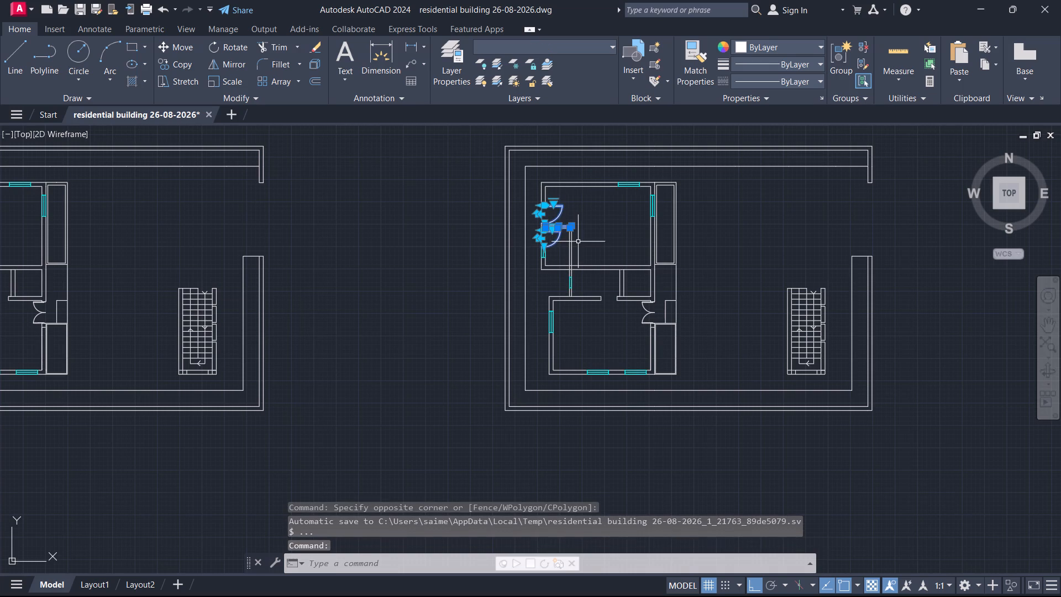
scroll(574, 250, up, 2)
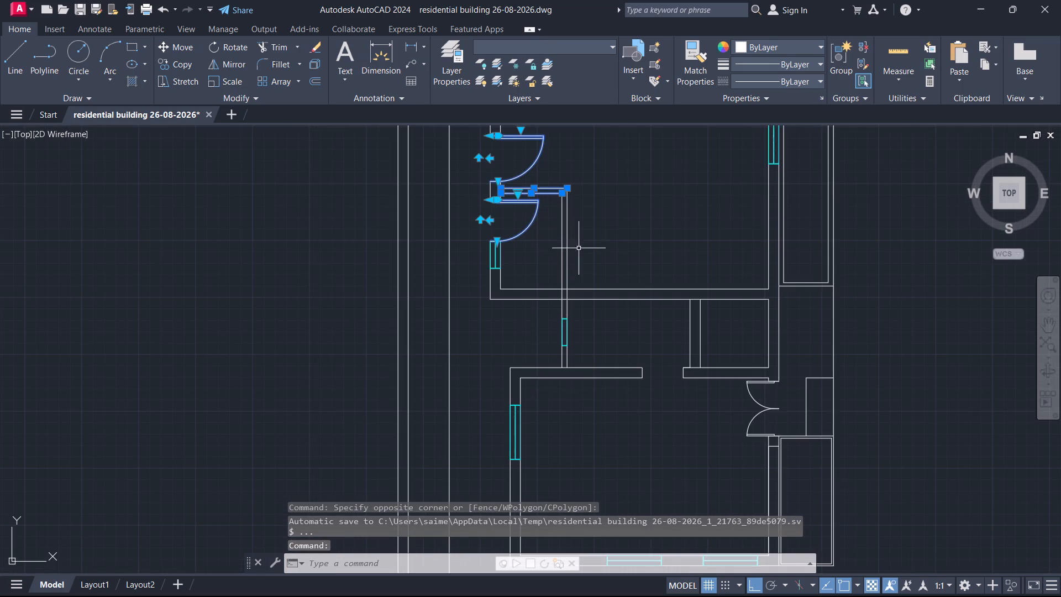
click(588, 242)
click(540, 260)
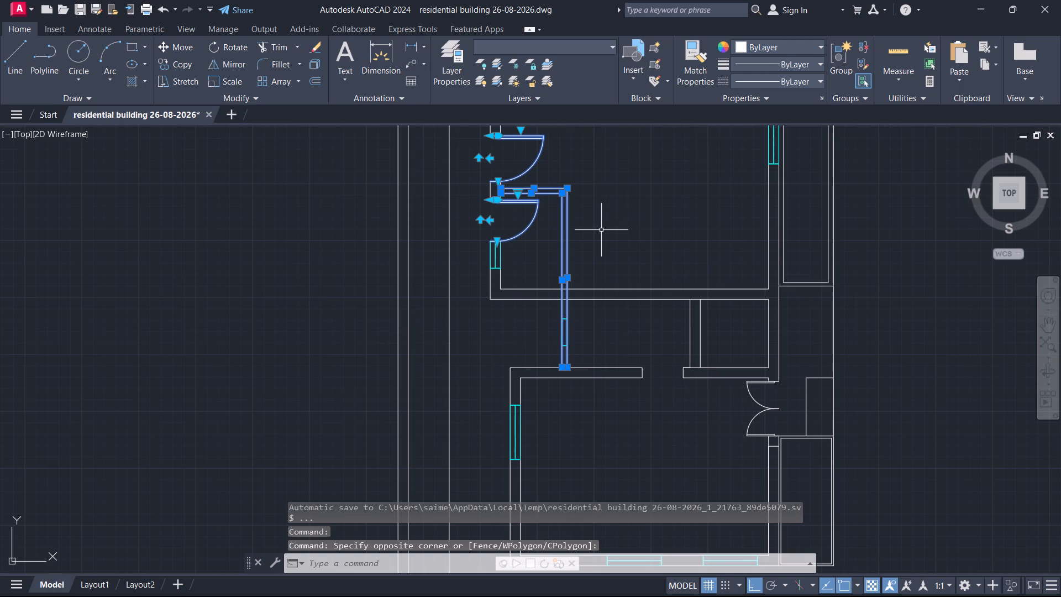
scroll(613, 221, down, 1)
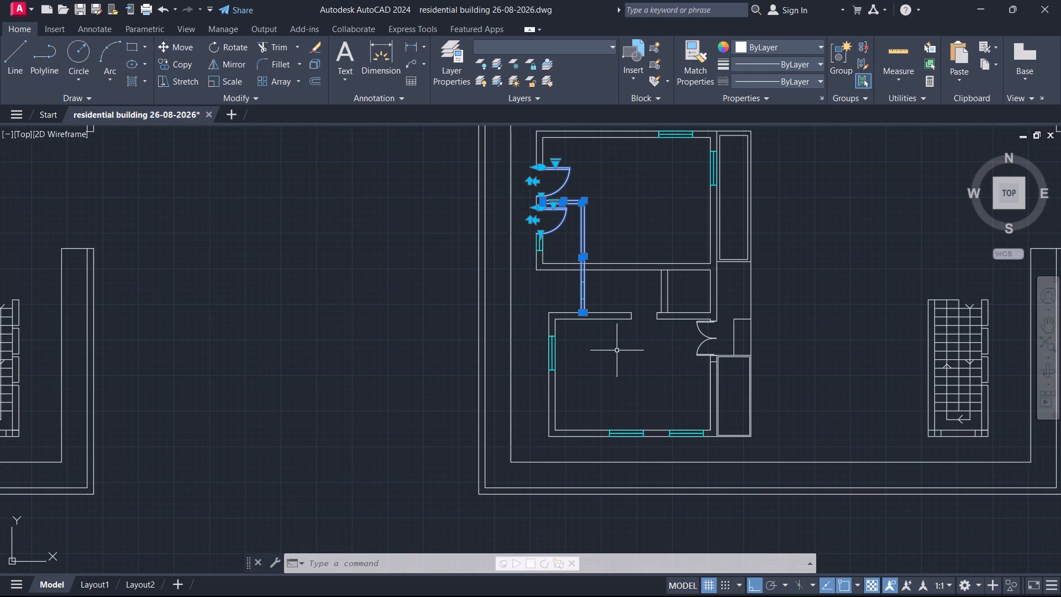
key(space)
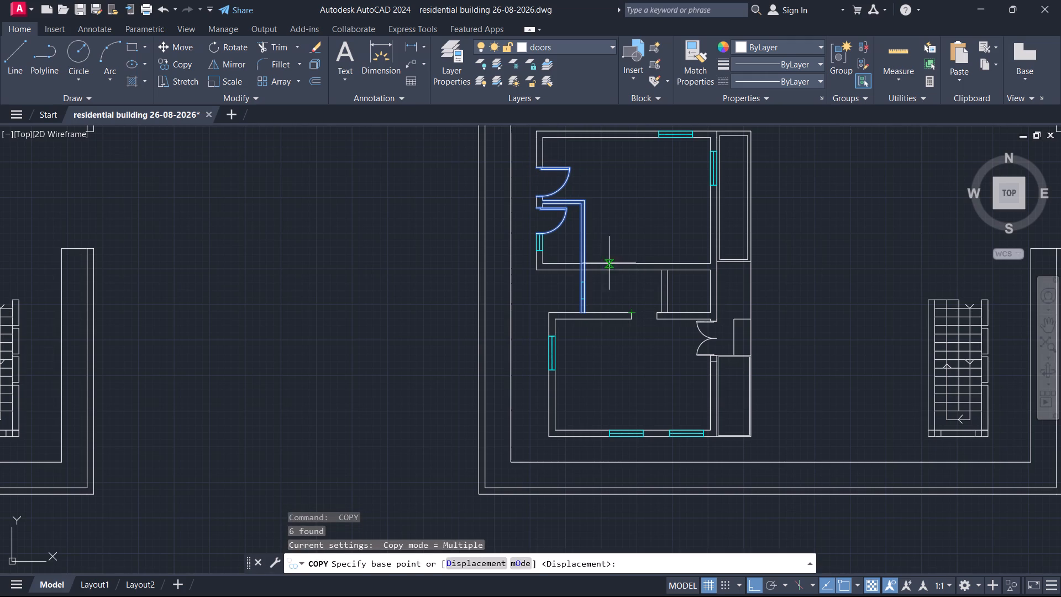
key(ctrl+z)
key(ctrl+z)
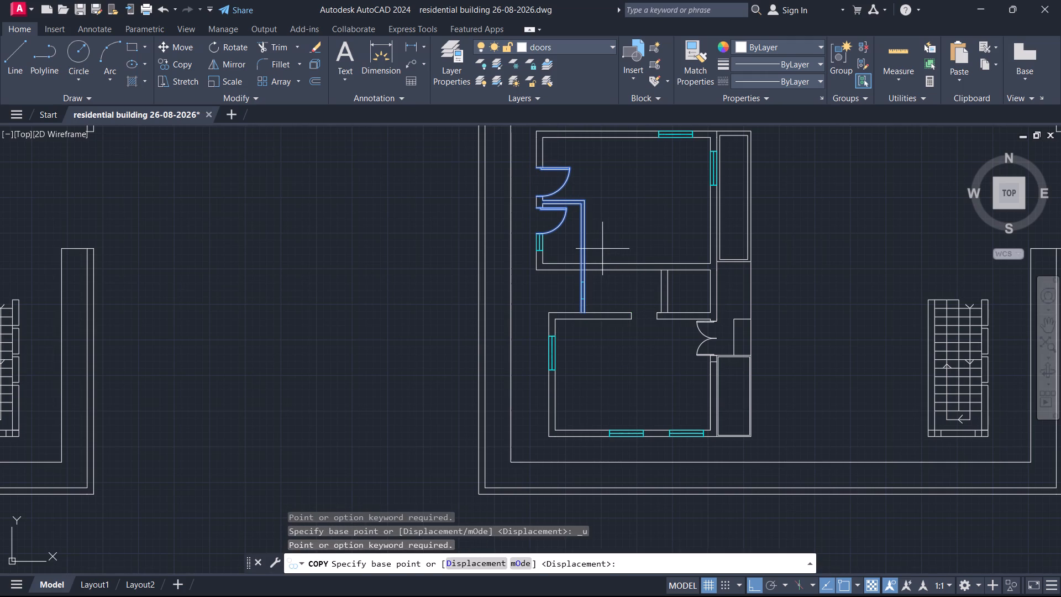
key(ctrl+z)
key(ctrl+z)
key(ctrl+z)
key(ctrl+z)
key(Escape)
Erase the two single doors, the short horizontal partition, and the east-side rectangles with their outer and step lines from the copied plan.
click(569, 159)
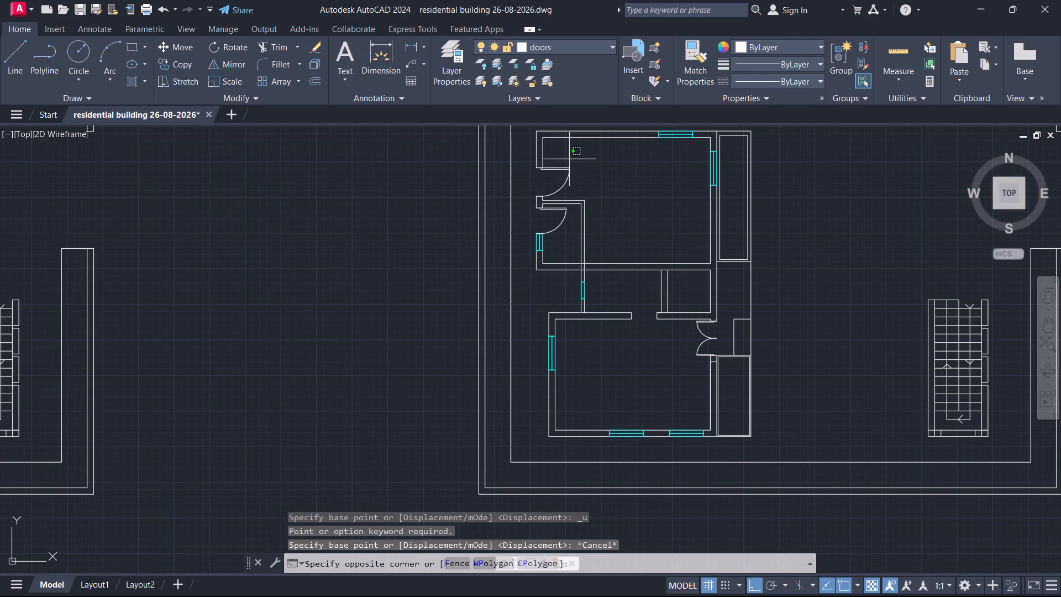
click(551, 223)
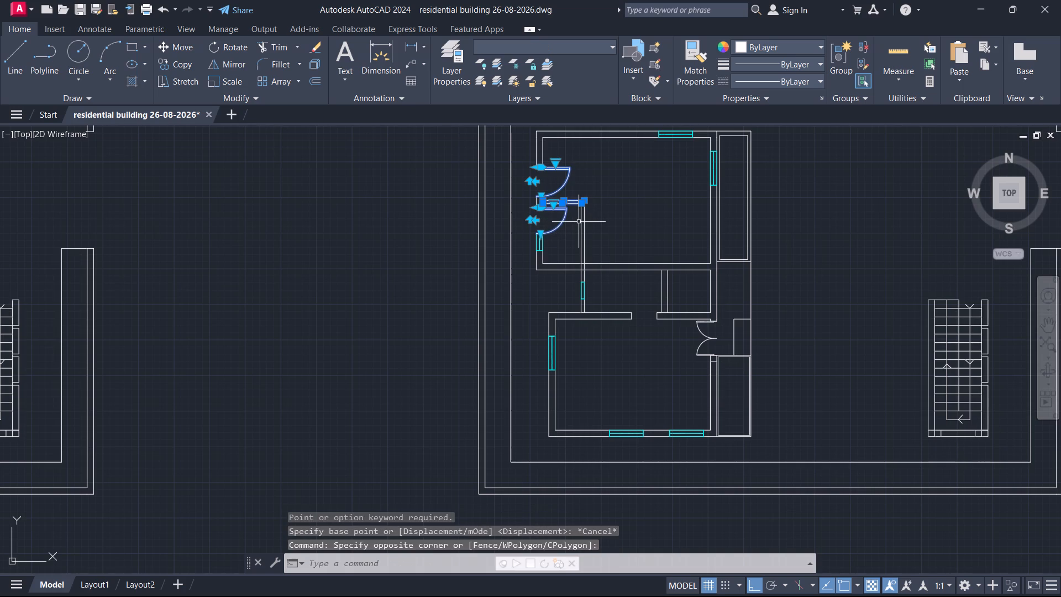
click(580, 222)
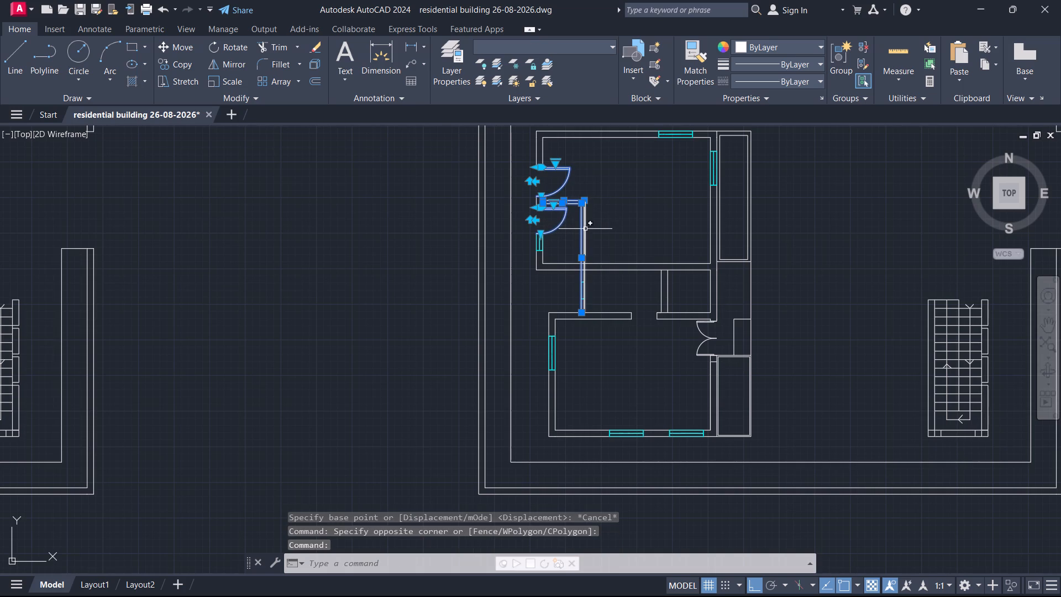
shift+click(581, 246)
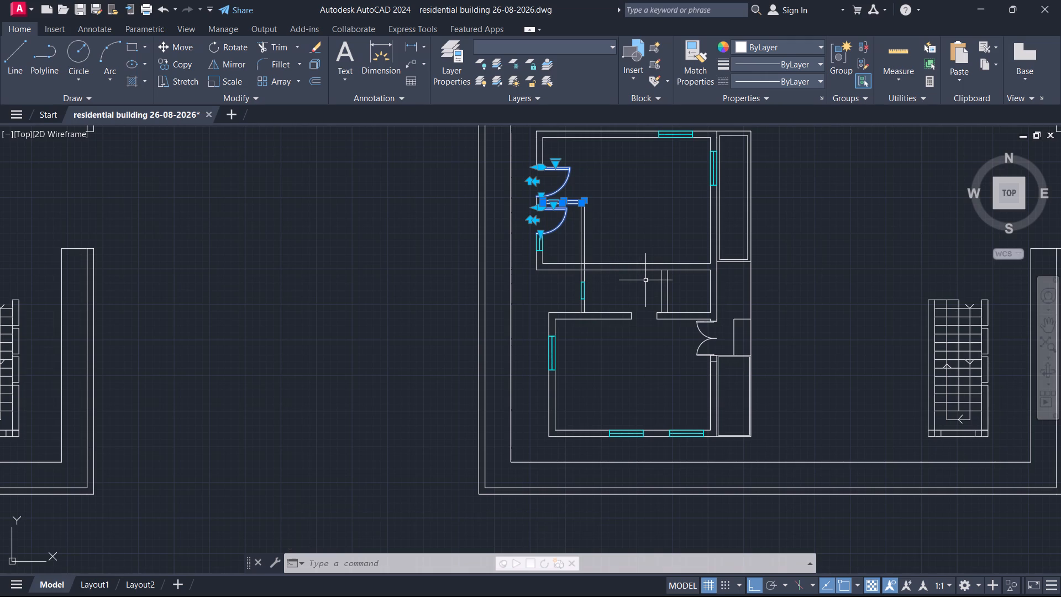
drag(765, 205, 760, 204)
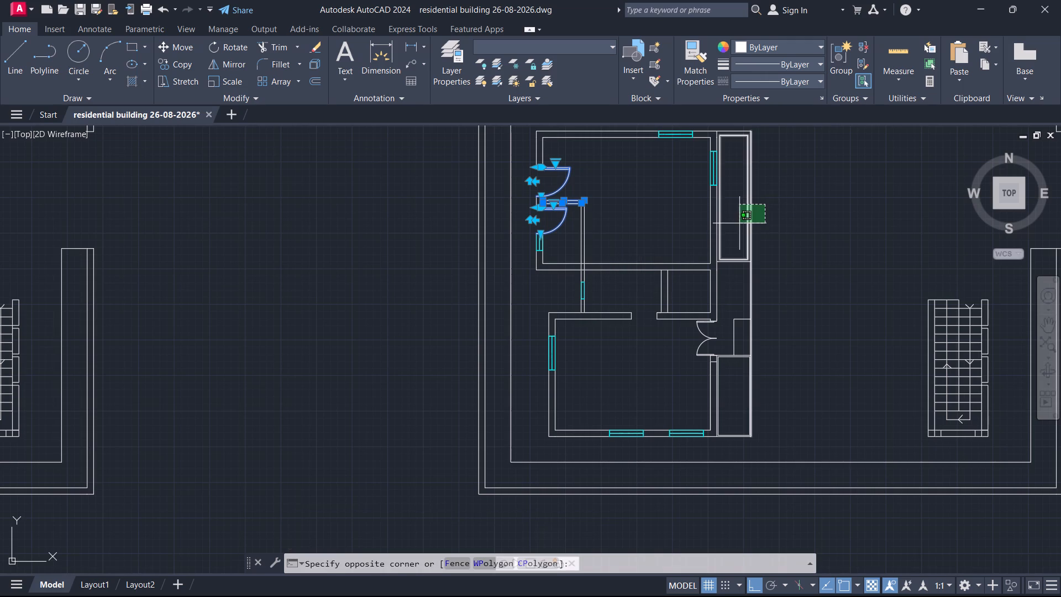
click(739, 224)
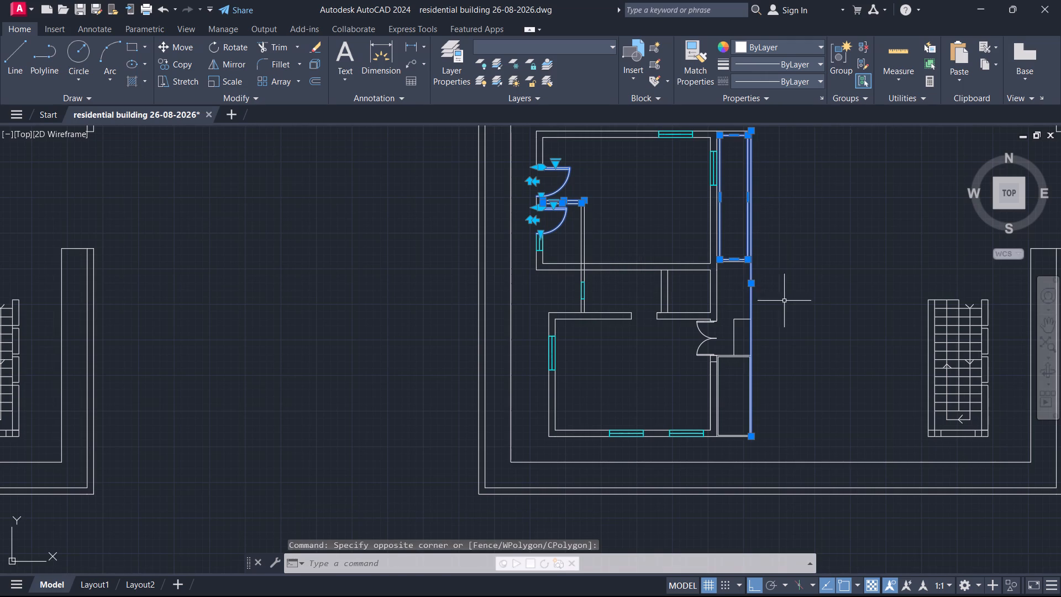
drag(779, 371, 770, 377)
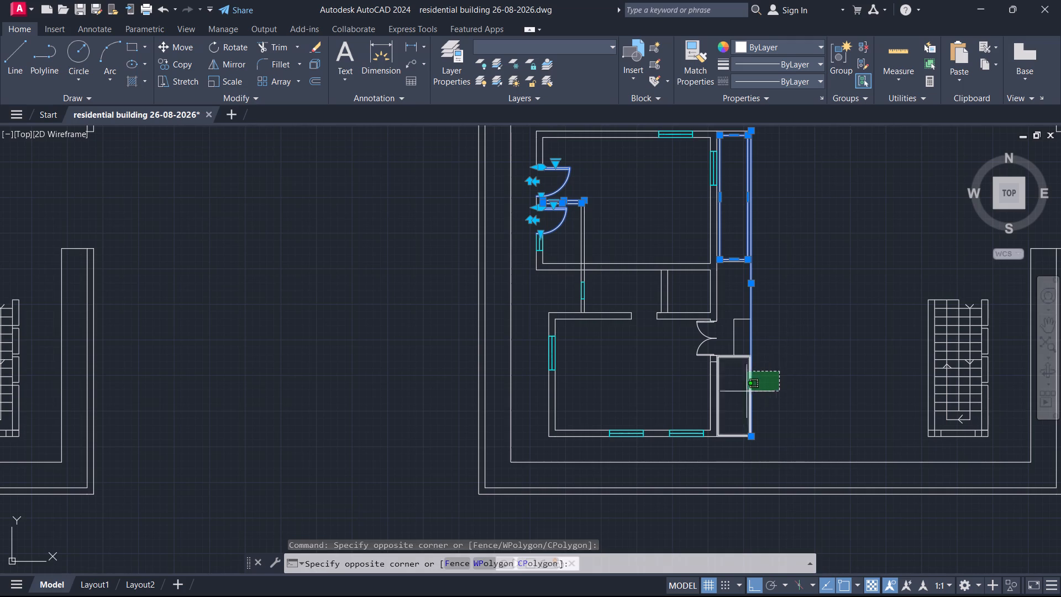
click(739, 395)
click(736, 320)
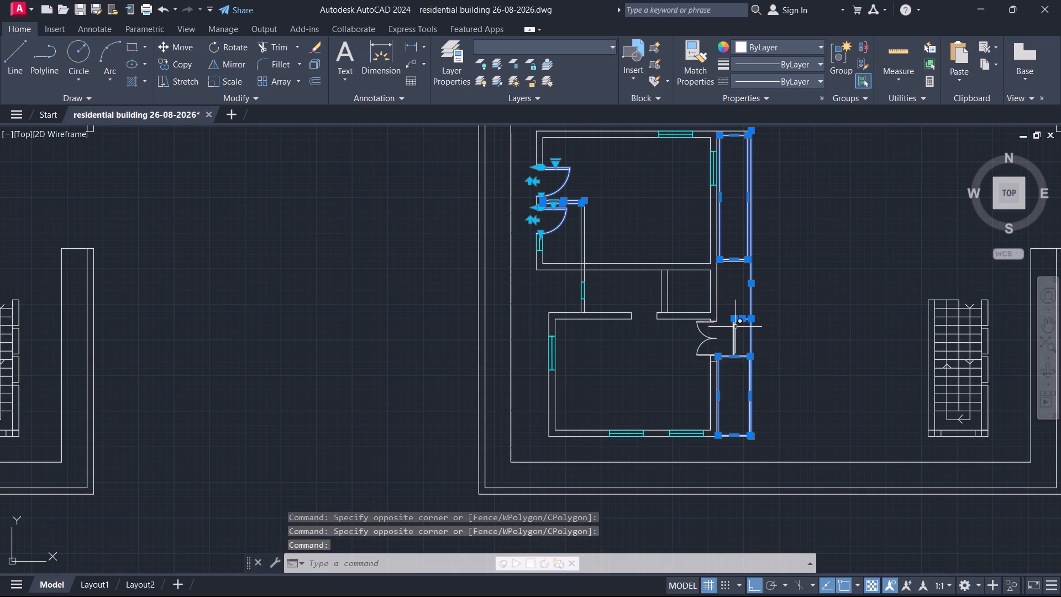
click(735, 329)
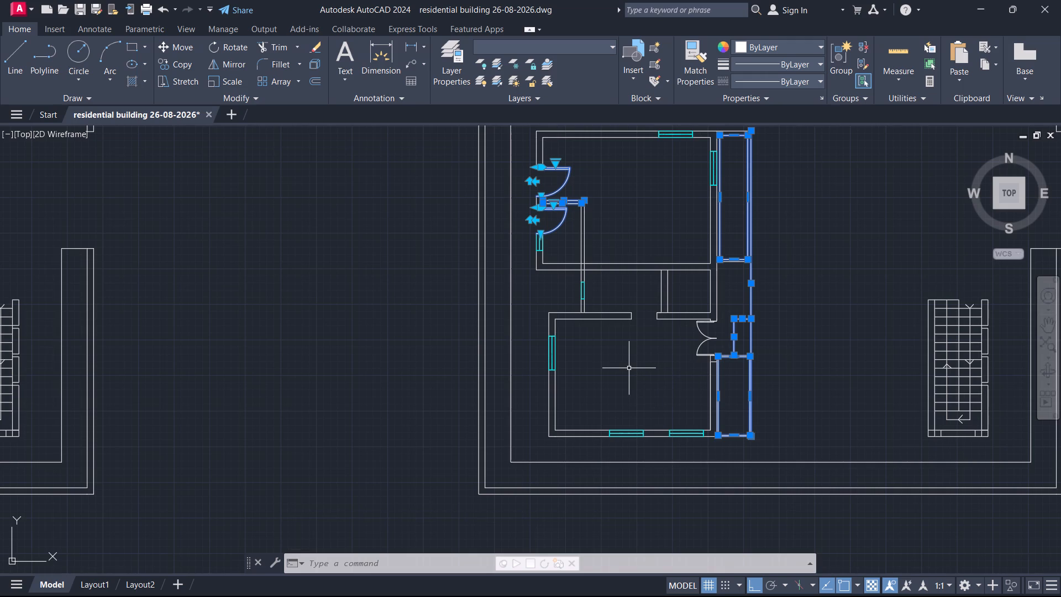
key(Delete)
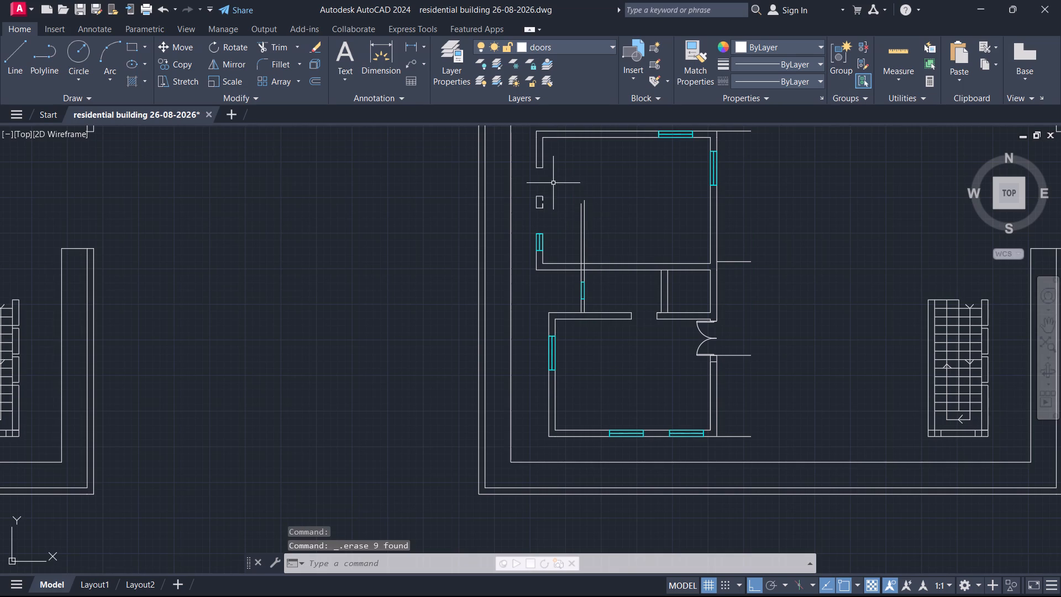
Erase the leftover wall stub between the two west-wall door openings in the copied plan.
scroll(537, 192, up, 3)
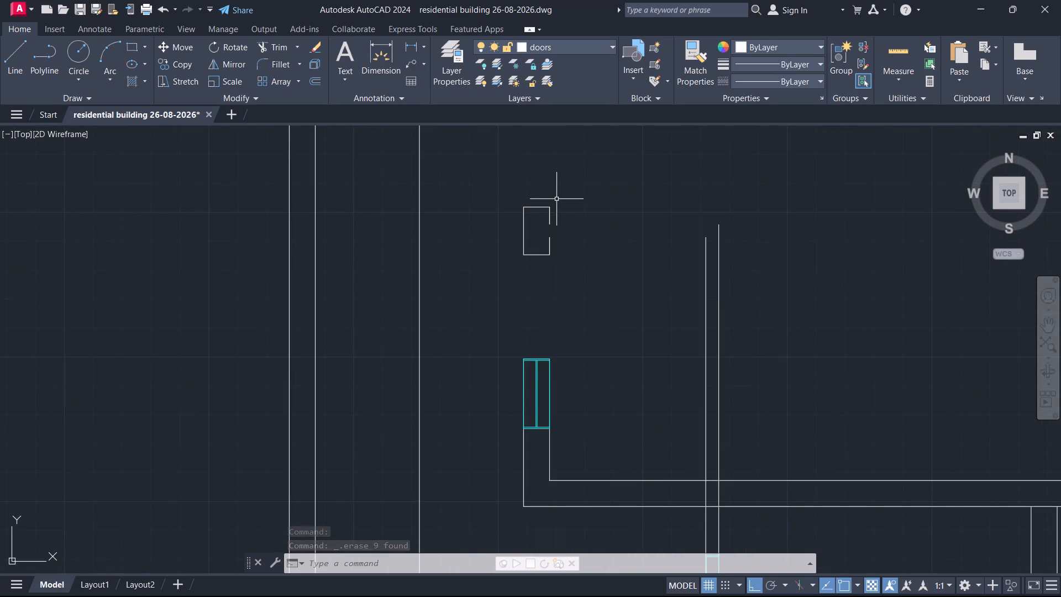
click(564, 186)
click(518, 272)
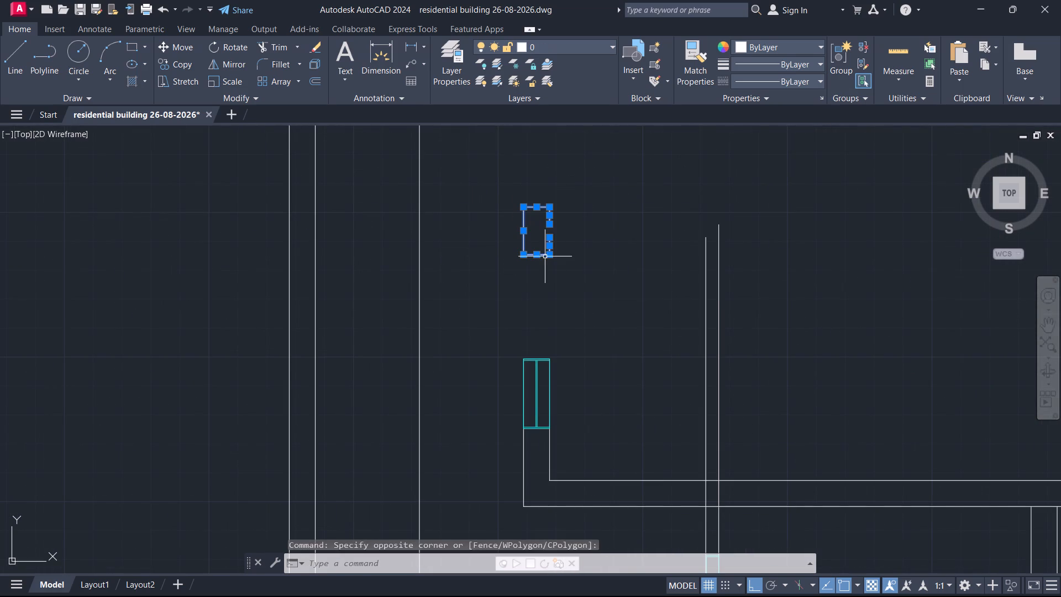
key(e)
key(Return)
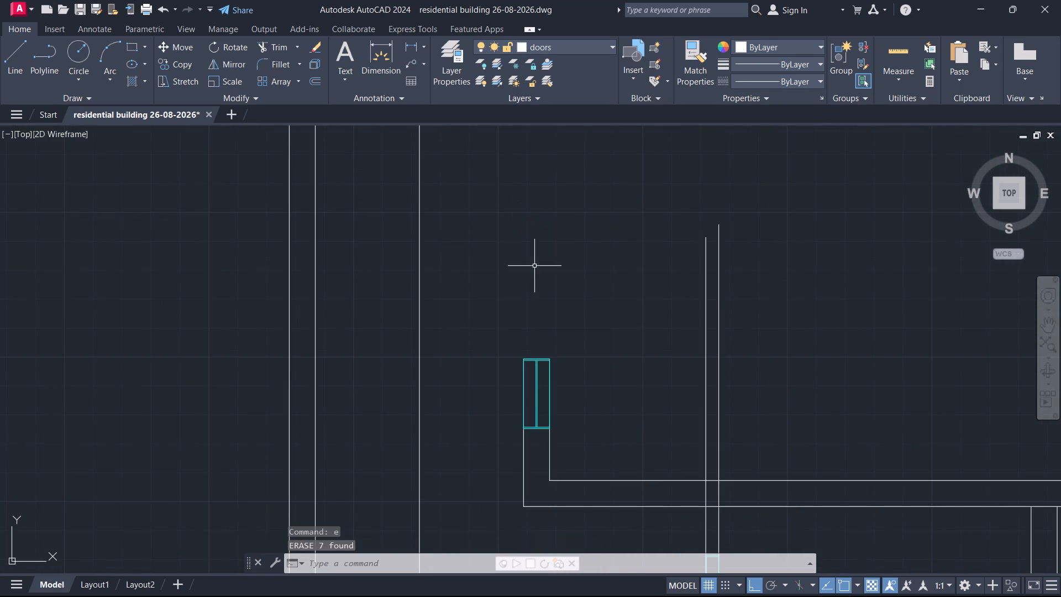
Erase the window at the south end of the west-wall opening in the copied plan's upper room.
drag(532, 361, 538, 359)
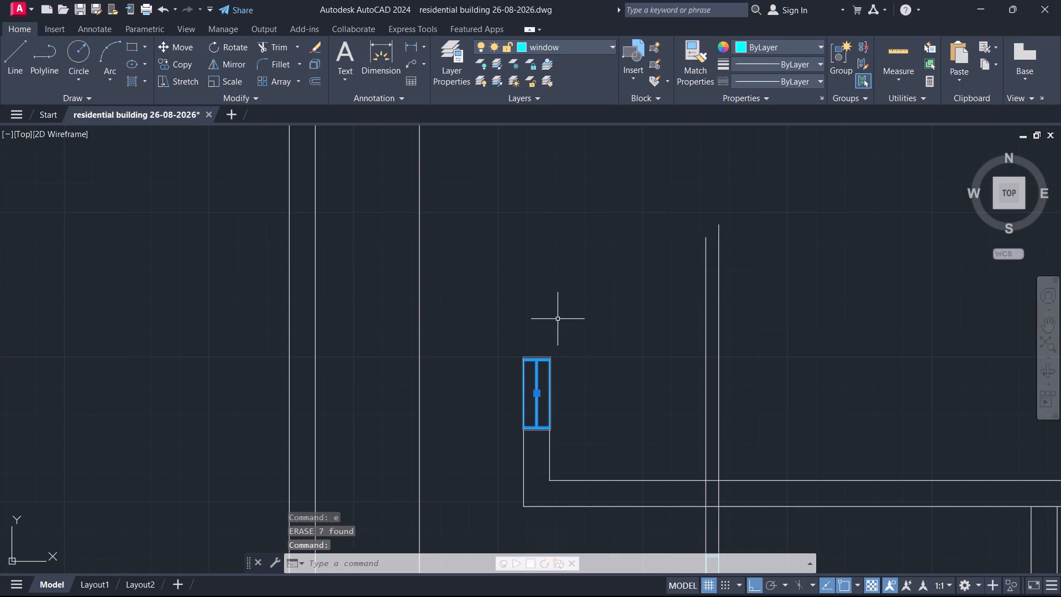
key(e)
key(Return)
Extend both west-wall lines of the upper room north across the opening and south to the inner boundary line.
scroll(533, 297, down, 1)
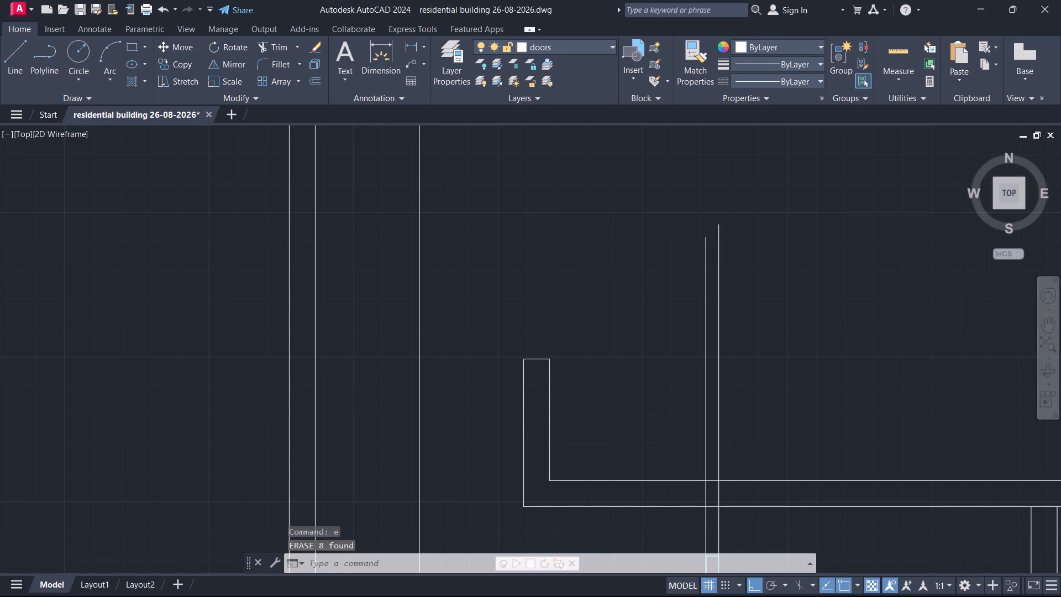
scroll(533, 297, down, 1)
text(ex)
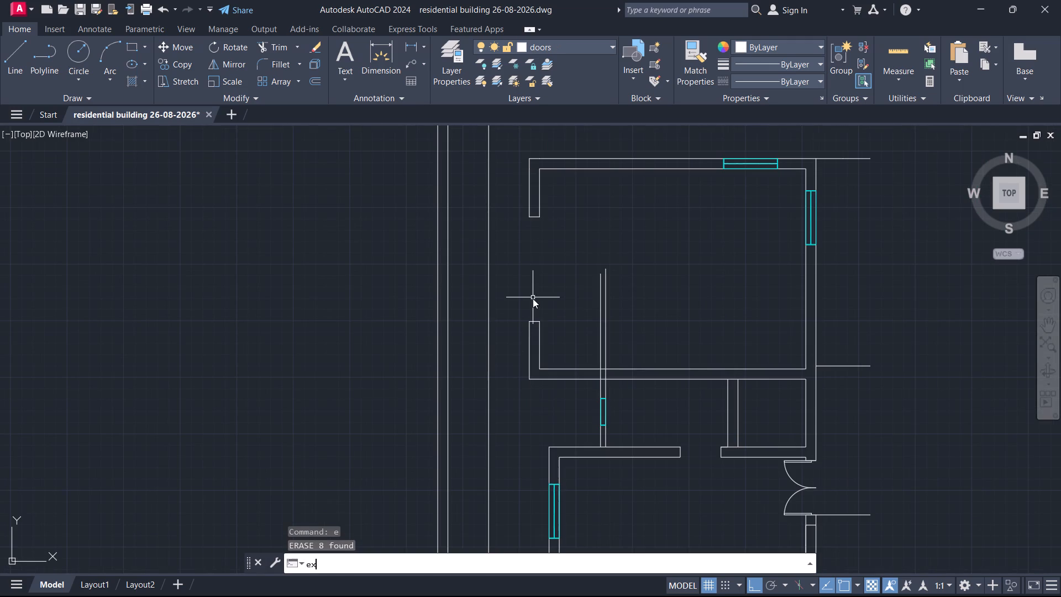
key(Return)
click(541, 338)
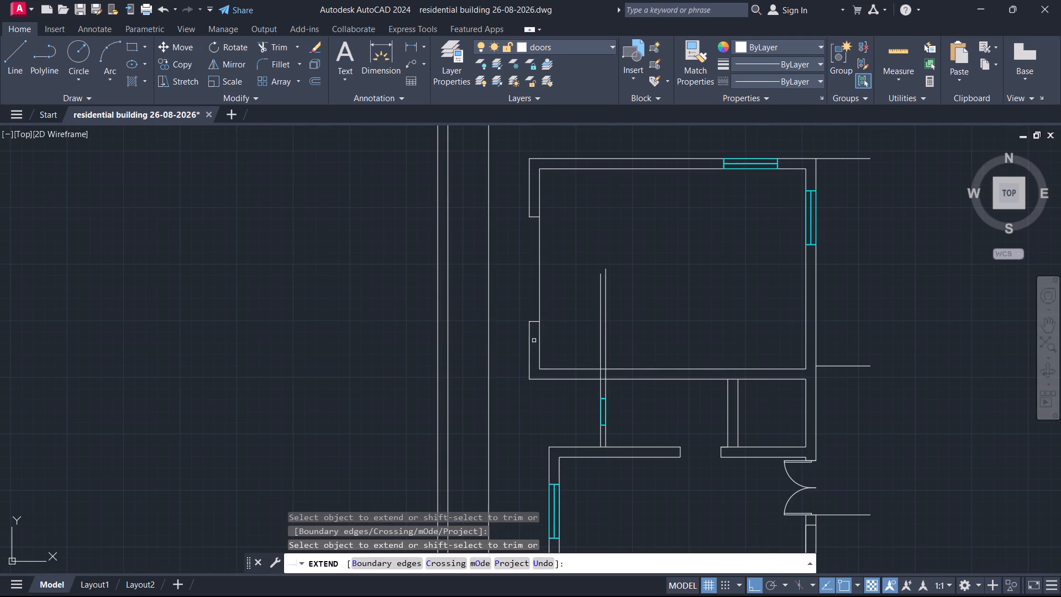
click(529, 342)
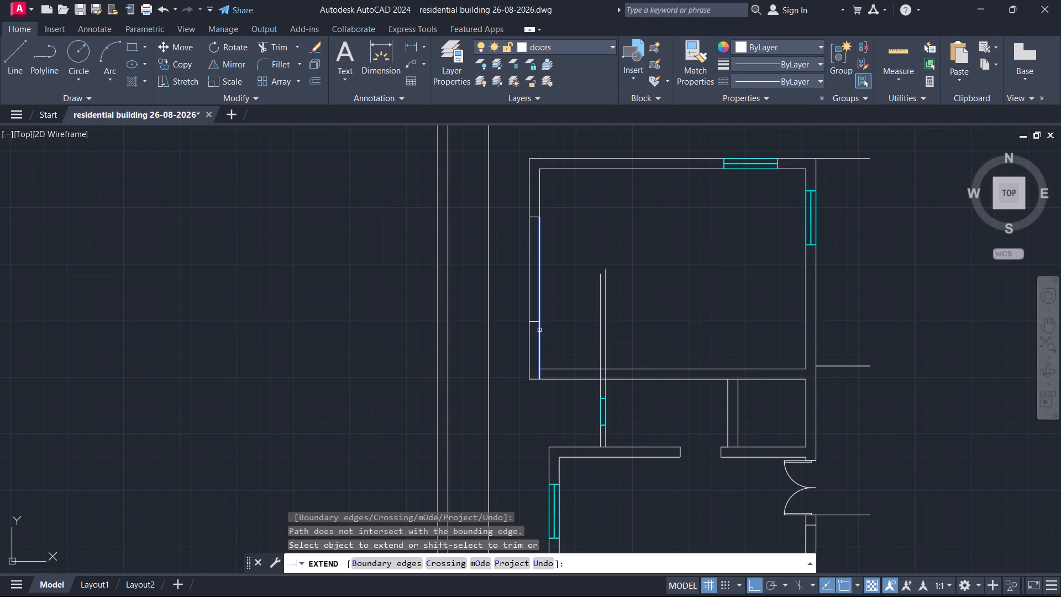
click(539, 332)
click(540, 348)
scroll(576, 280, down, 1)
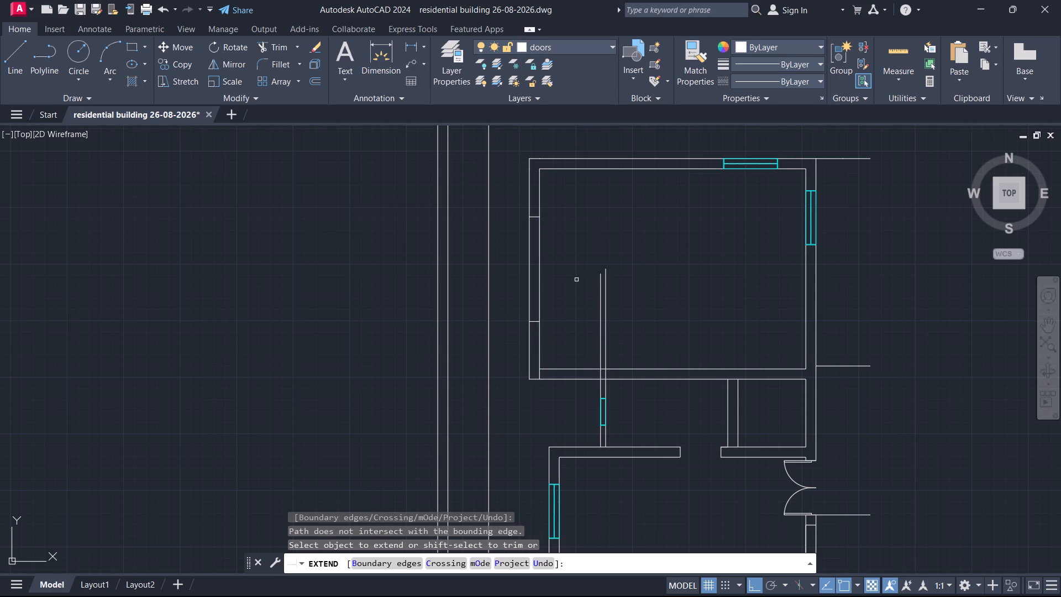
click(553, 315)
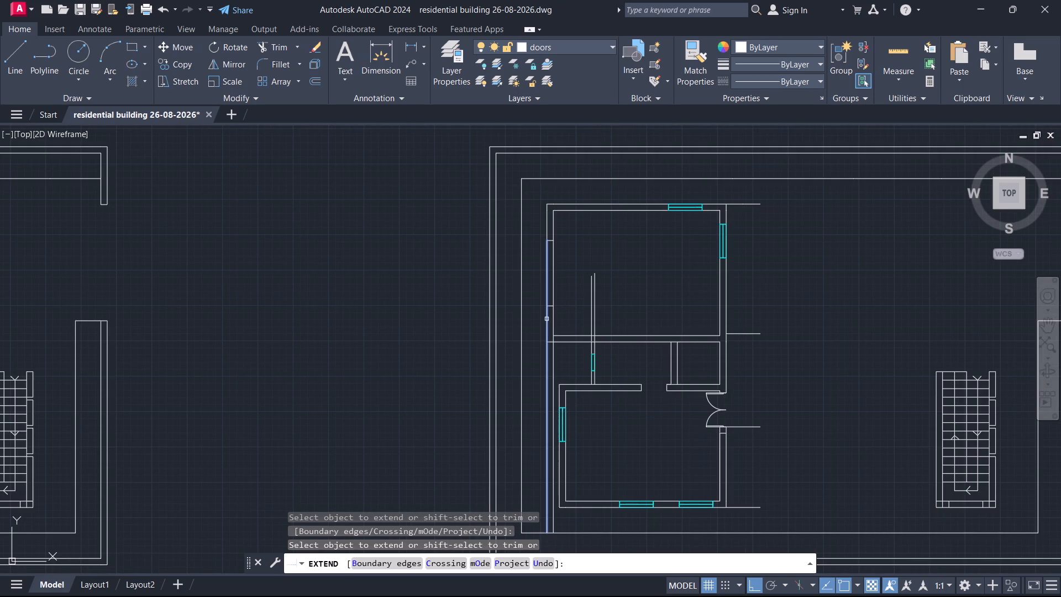
click(547, 319)
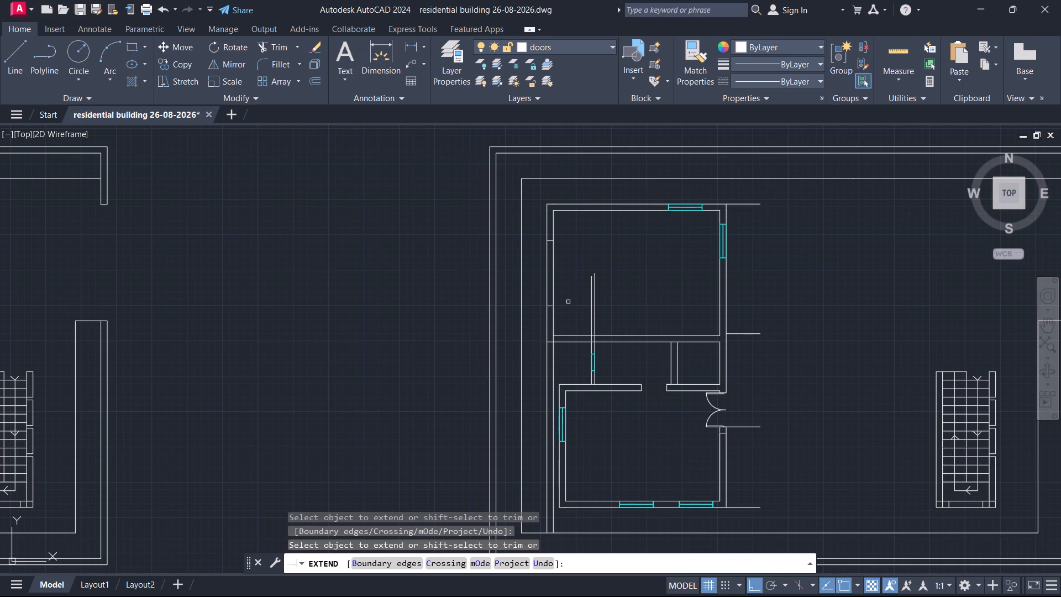
Extend the lower room's south-wall lines and its north partition's lines west to the extended west wall.
click(574, 506)
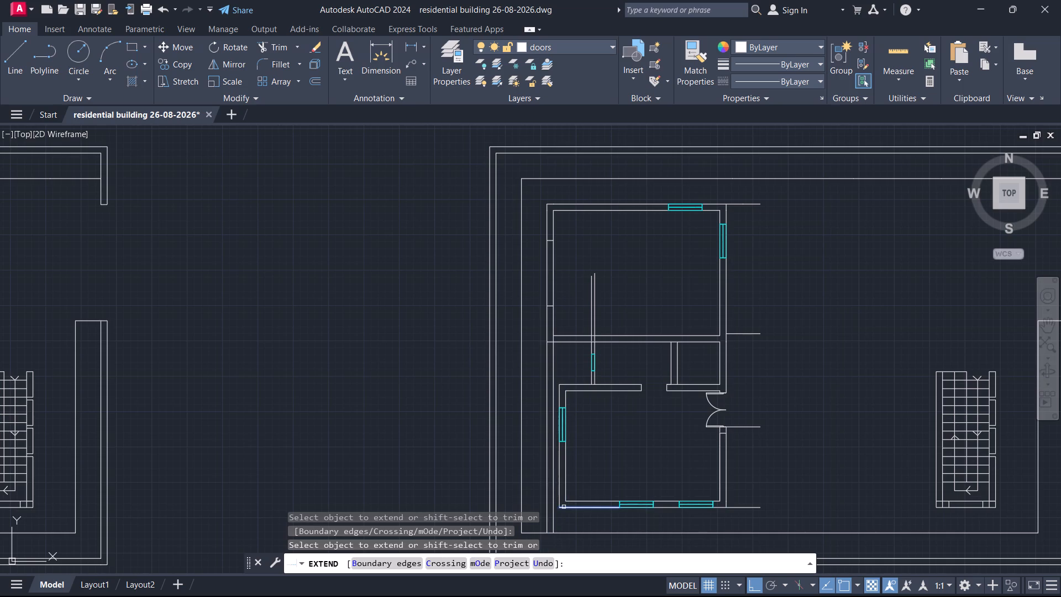
click(564, 507)
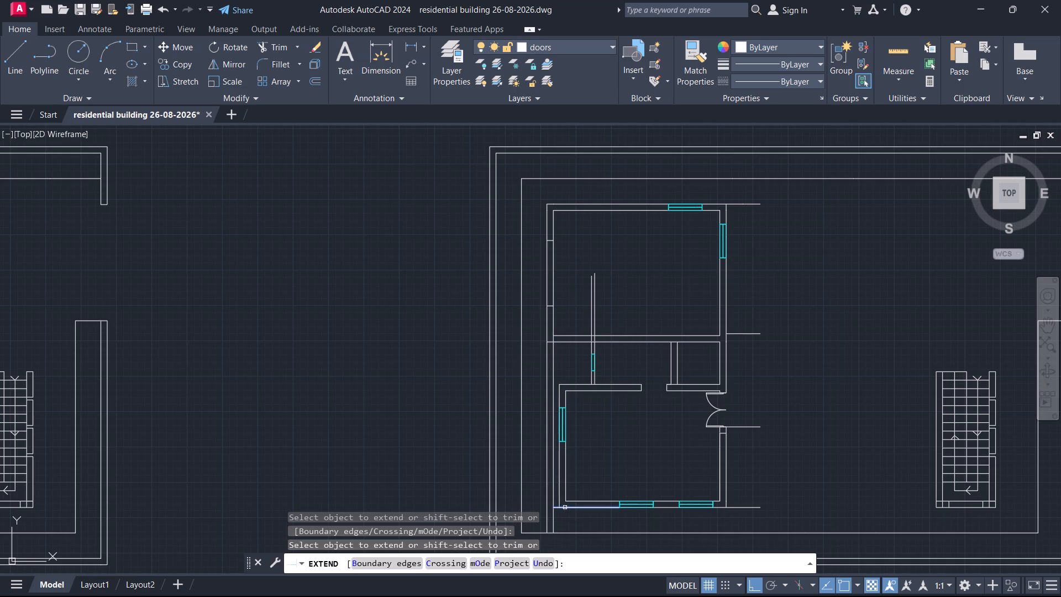
click(565, 507)
click(567, 507)
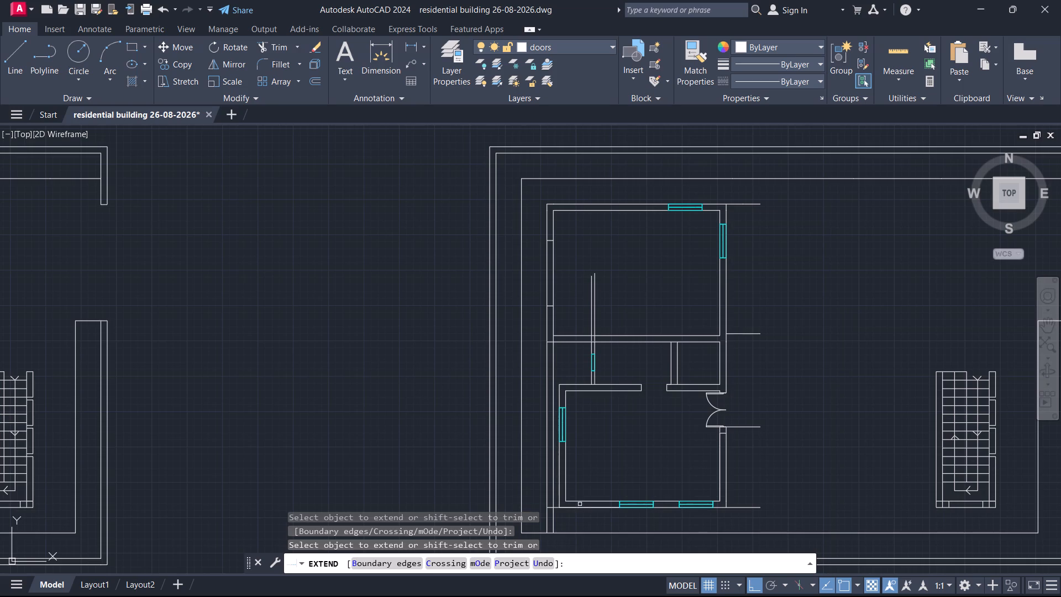
click(582, 503)
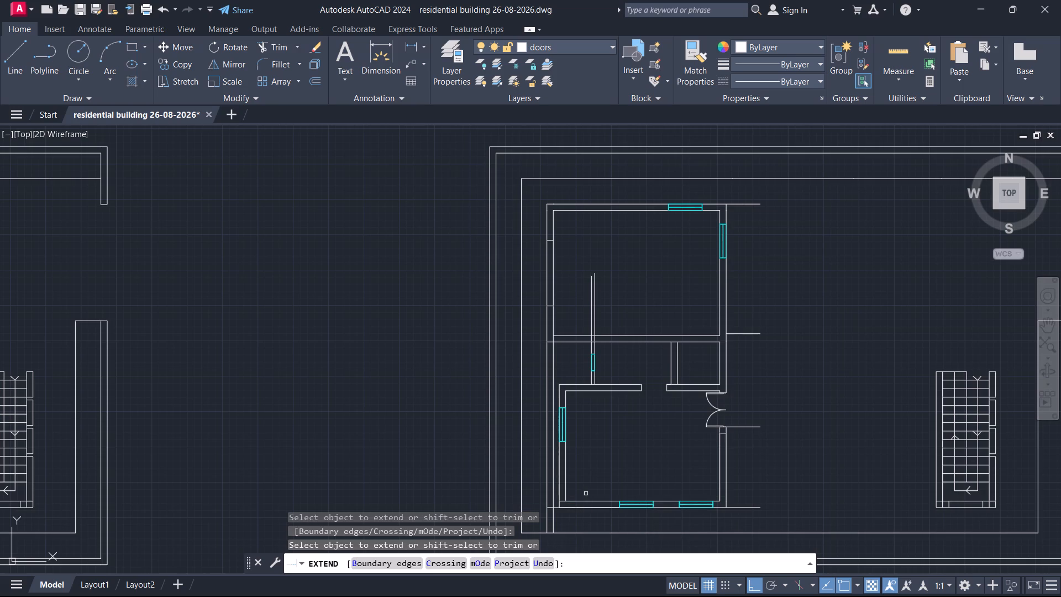
click(575, 502)
click(574, 392)
click(569, 392)
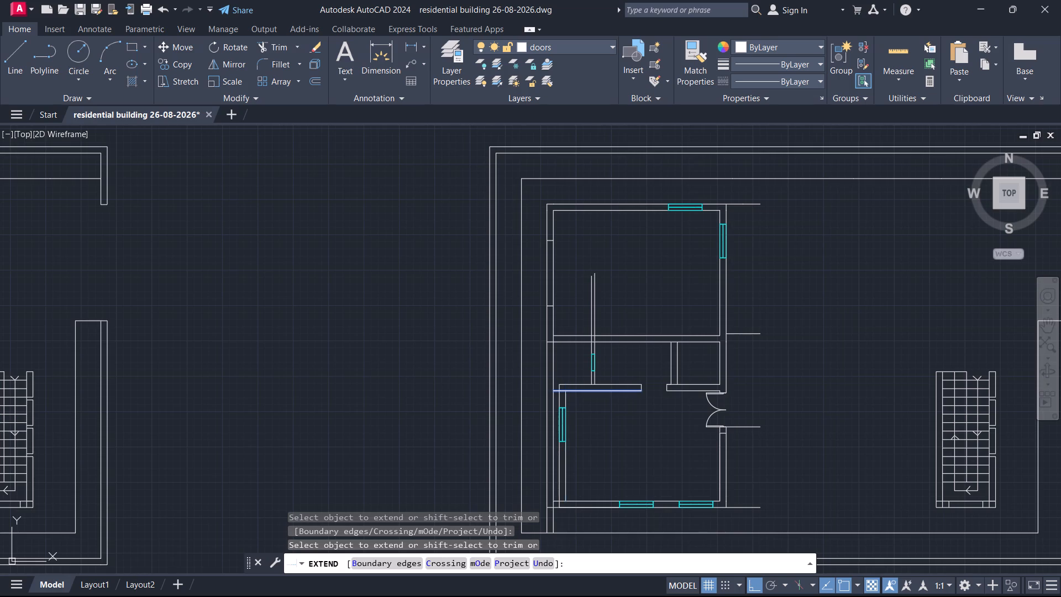
click(569, 386)
key(Escape)
Erase the lower room's old west wall together with its window.
scroll(574, 431, up, 3)
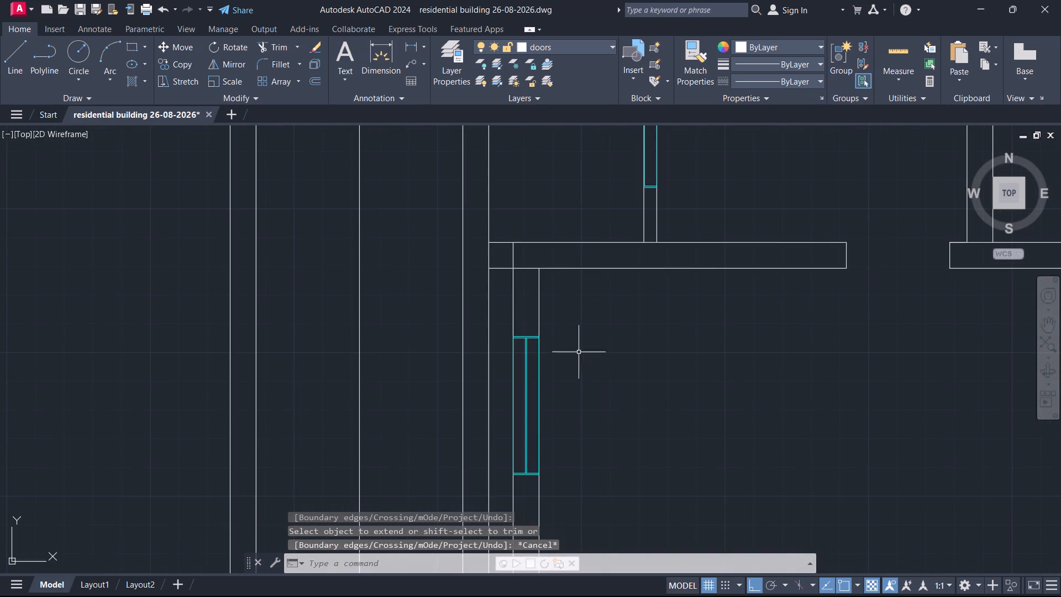
click(574, 339)
drag(497, 413, 503, 410)
scroll(575, 334, down, 3)
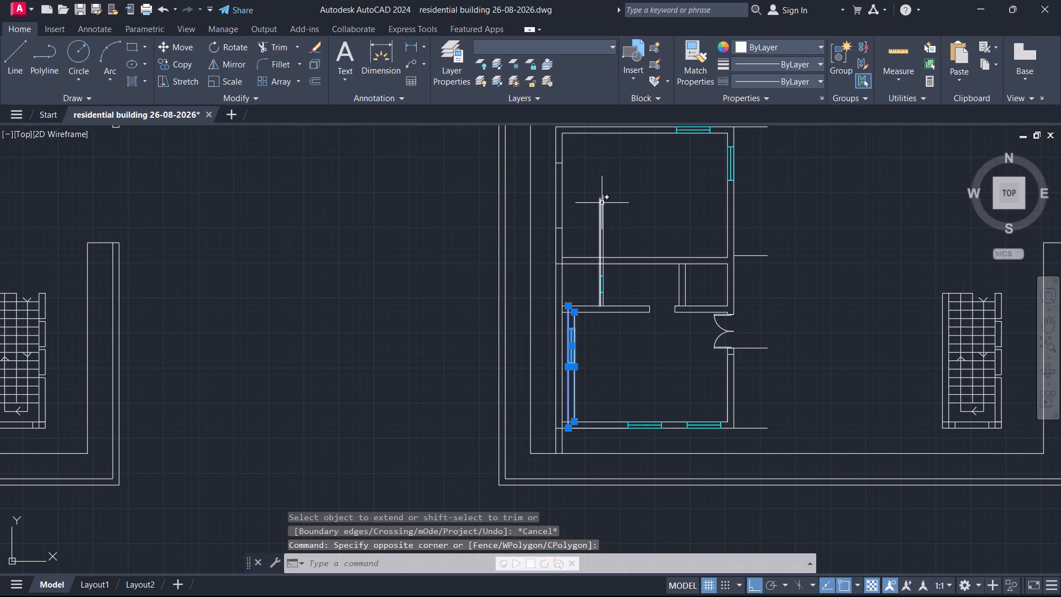
scroll(606, 225, up, 2)
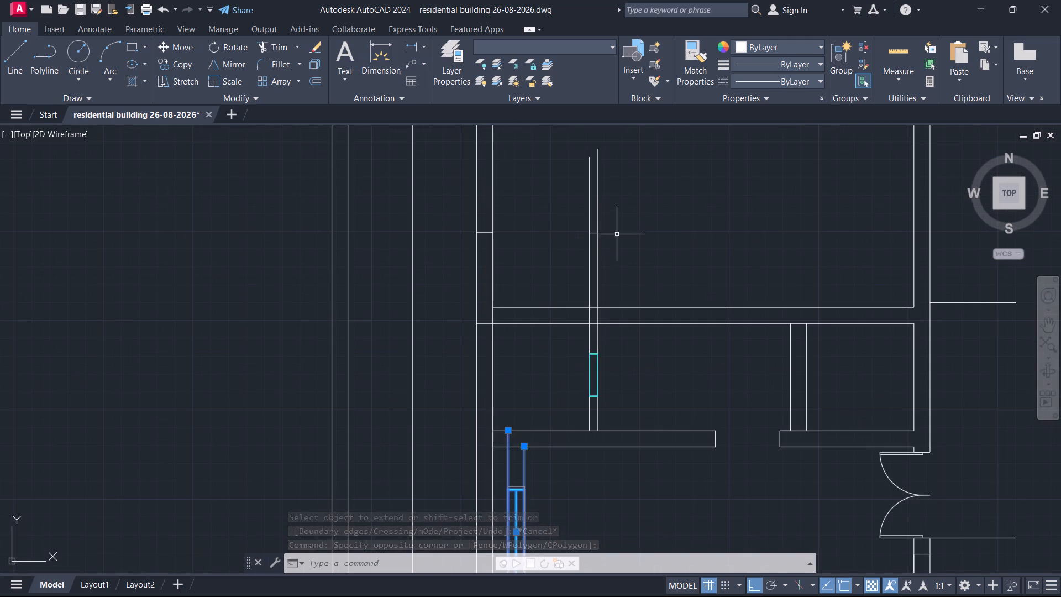
key(e)
key(Return)
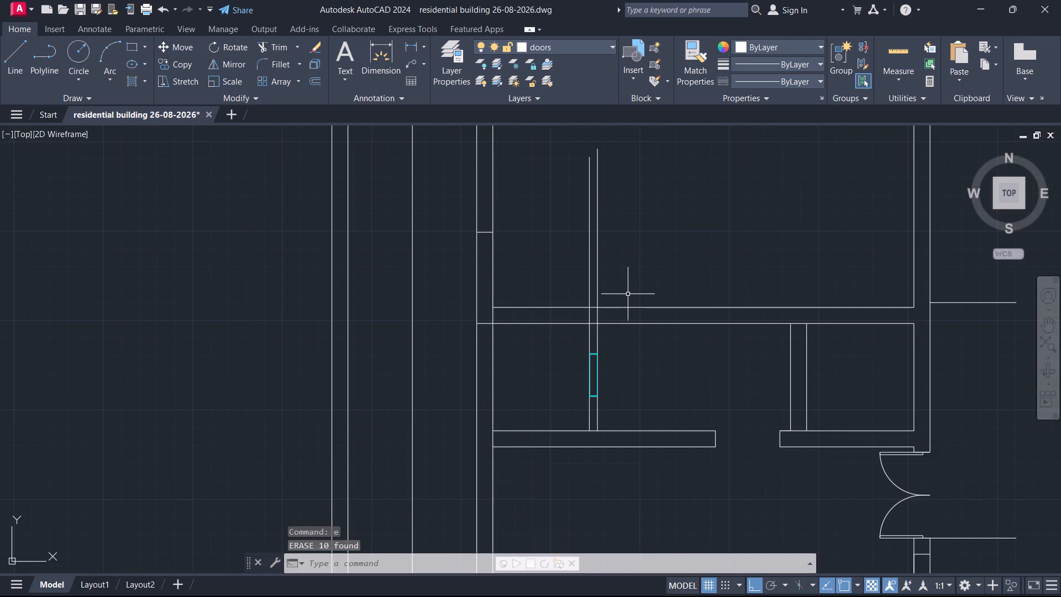
Trim the two thin vertical partition lines that project into the upper room above its south wall.
text(tr)
key(Return)
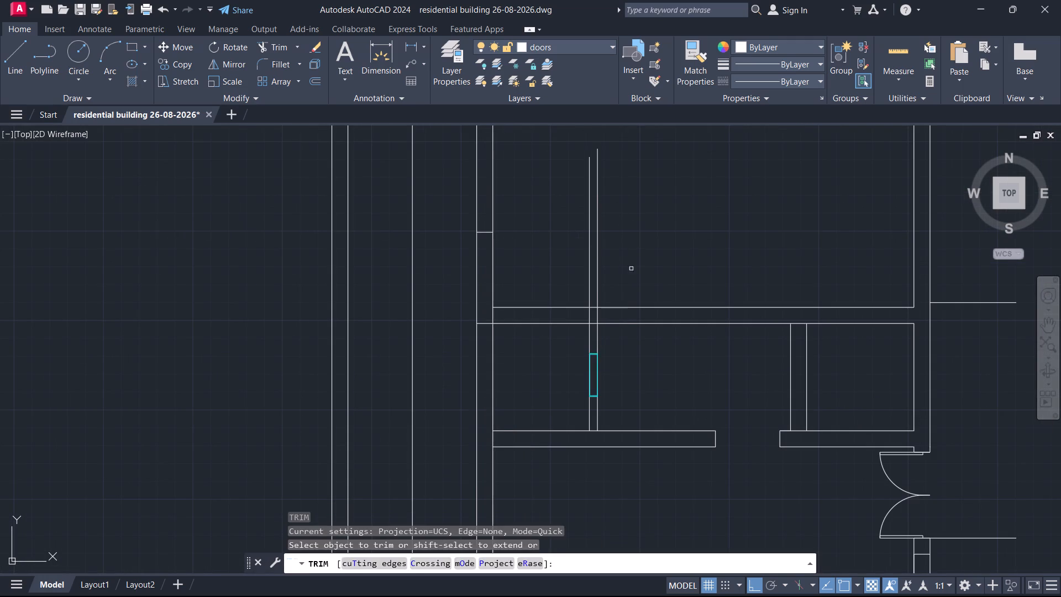
drag(631, 266, 588, 276)
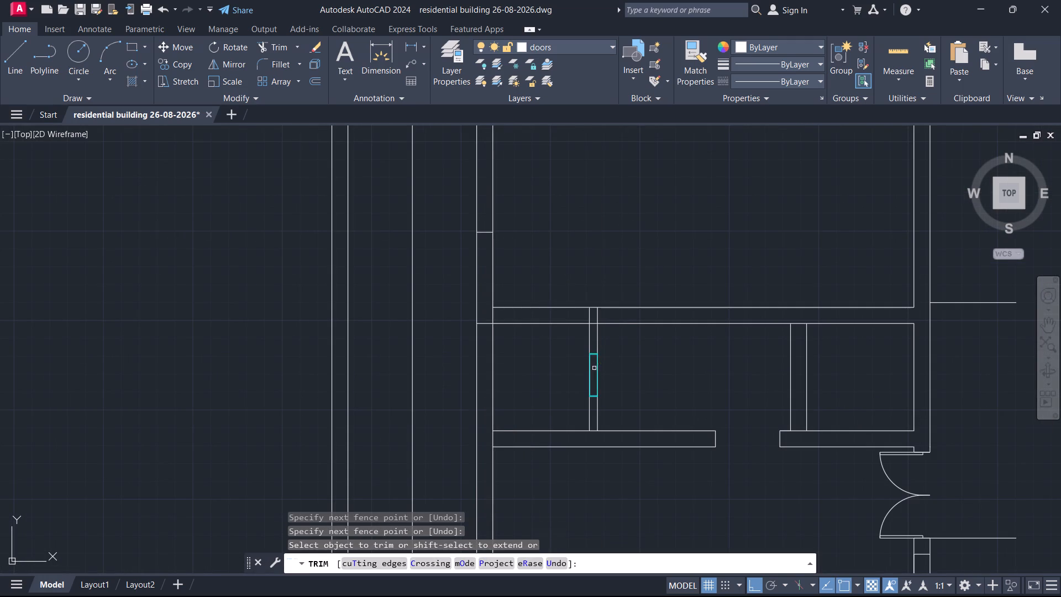
Remove the window's lines from the thin vertical partition between the upper and lower rooms with Trim.
scroll(586, 354, up, 3)
click(610, 349)
click(605, 368)
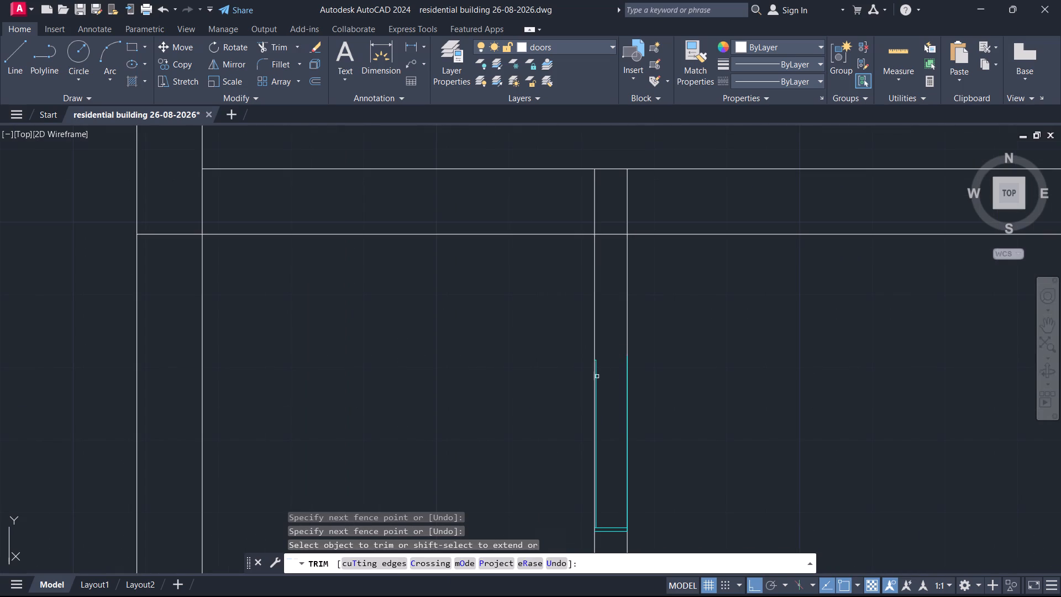
click(596, 377)
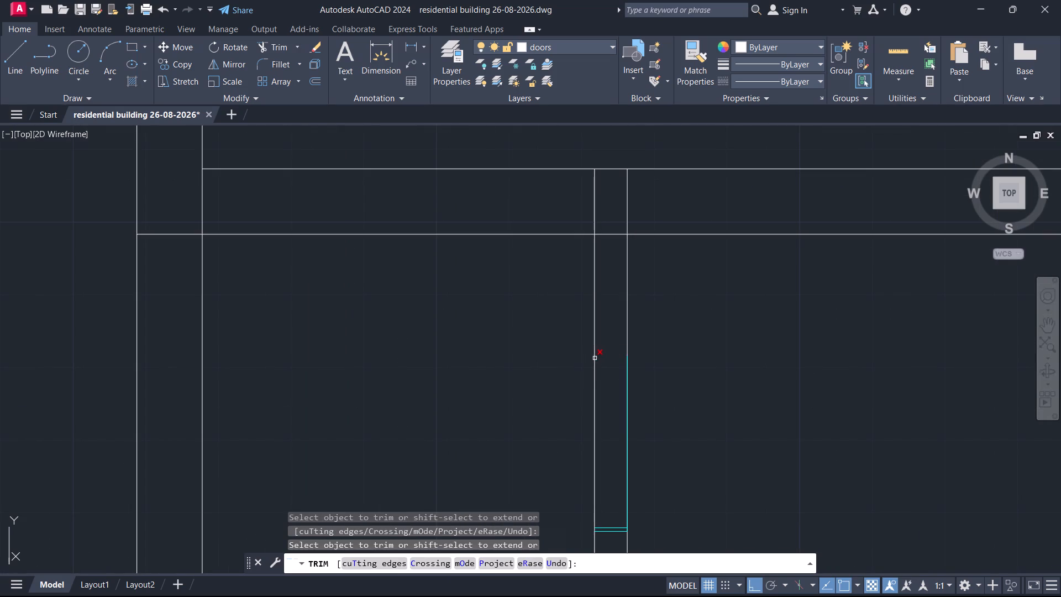
click(595, 358)
click(627, 362)
scroll(611, 375, down, 1)
scroll(627, 477, up, 2)
middle_drag(651, 440, 683, 298)
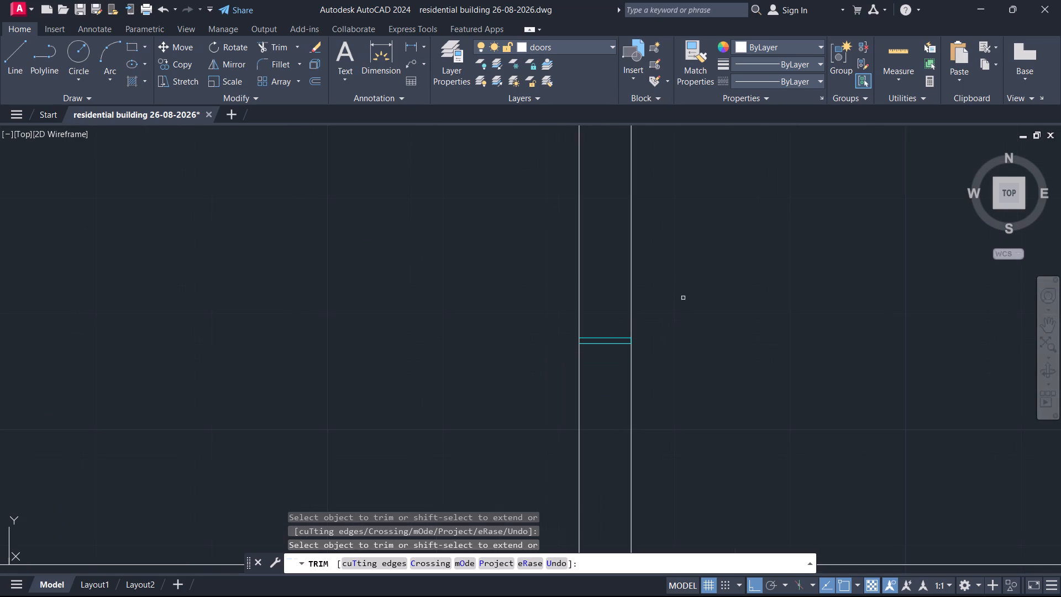
drag(592, 325, 593, 333)
click(614, 390)
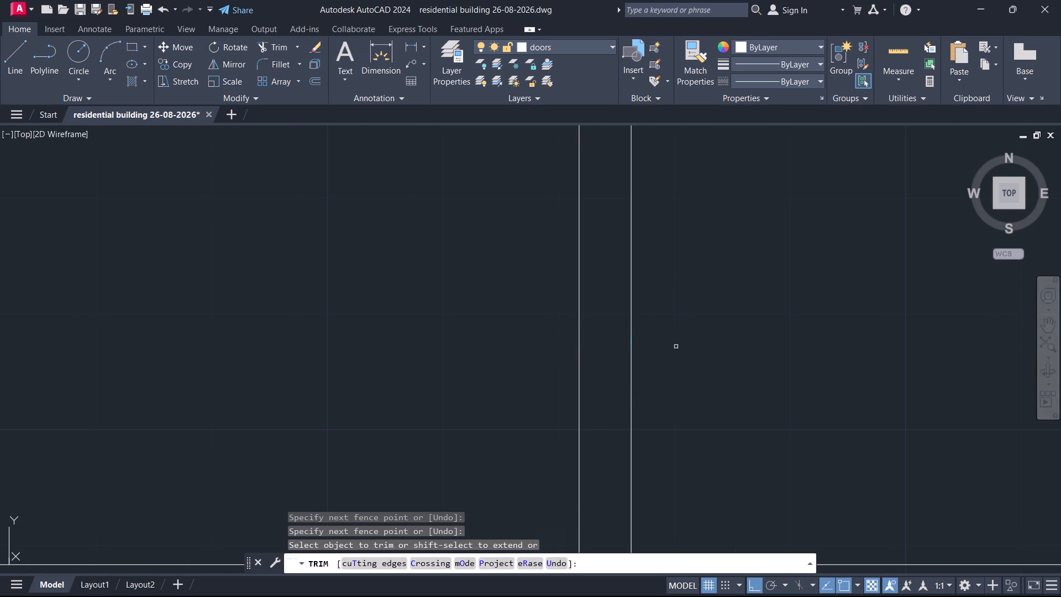
click(632, 345)
Remove the two short jamb lines crossing the upper room's west wall with Trim.
scroll(661, 334, down, 5)
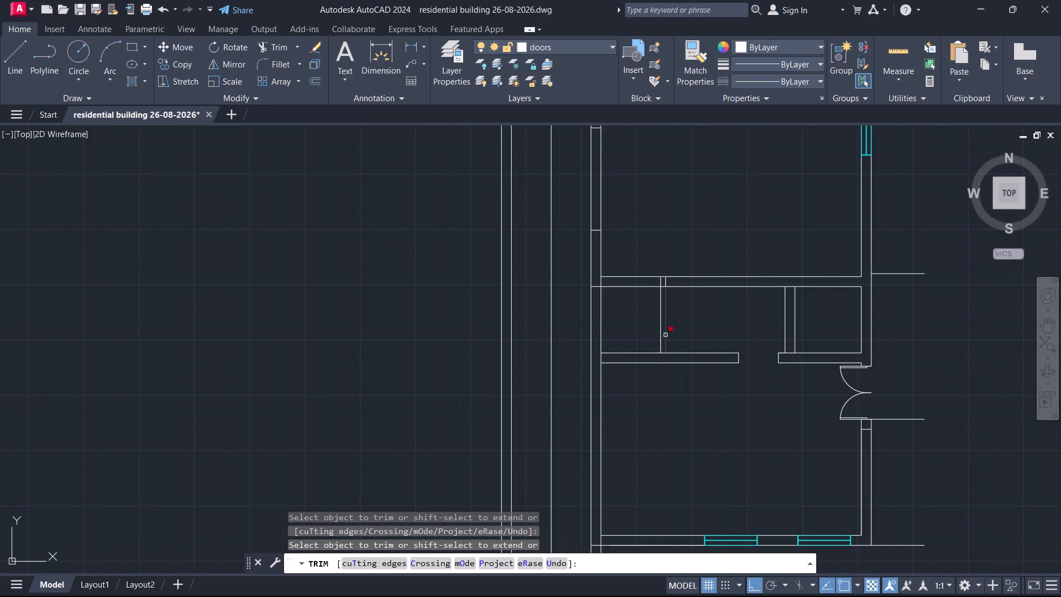
scroll(660, 338, down, 1)
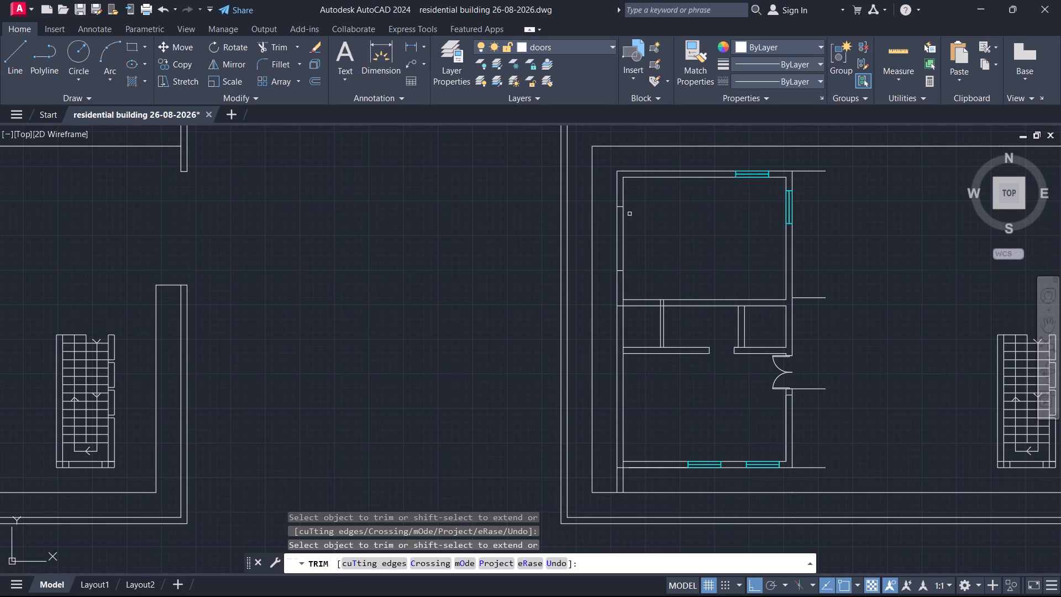
scroll(613, 204, up, 2)
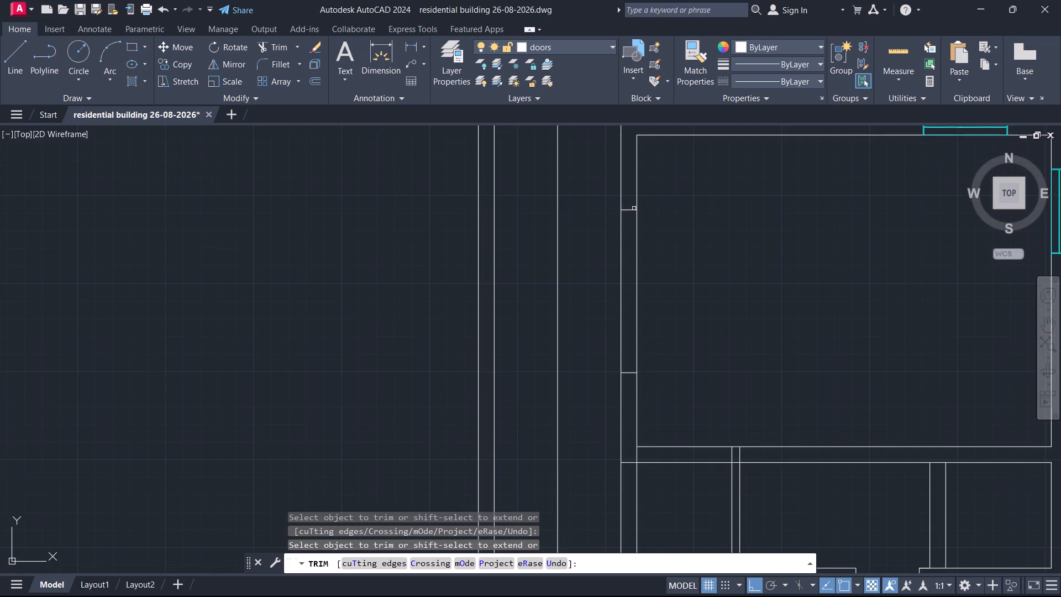
click(628, 208)
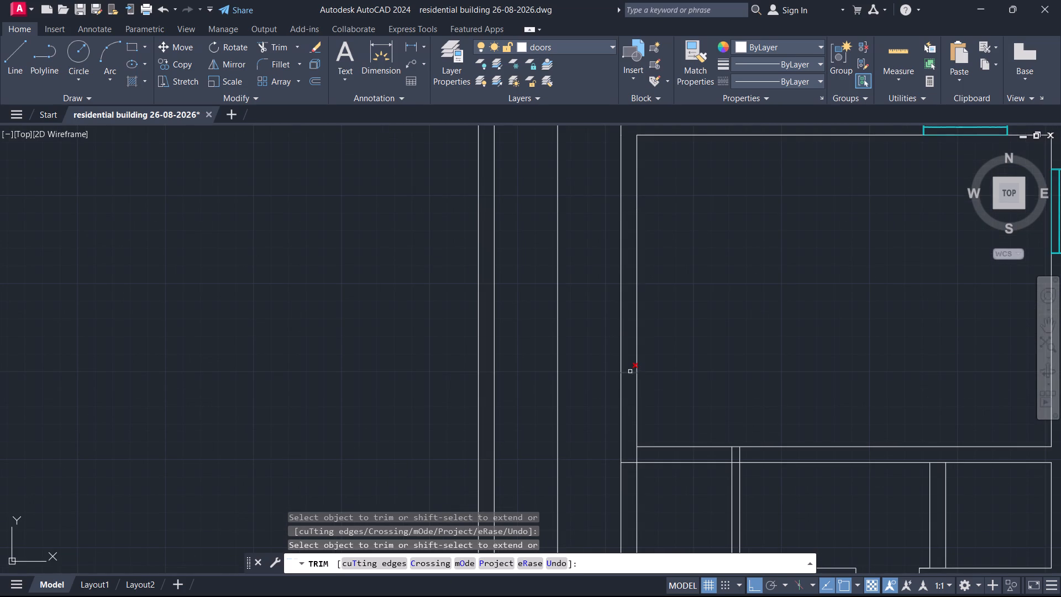
click(630, 371)
Trim the four horizontal line ends that project beyond the outer face of the rooms' east wall.
scroll(677, 247, down, 2)
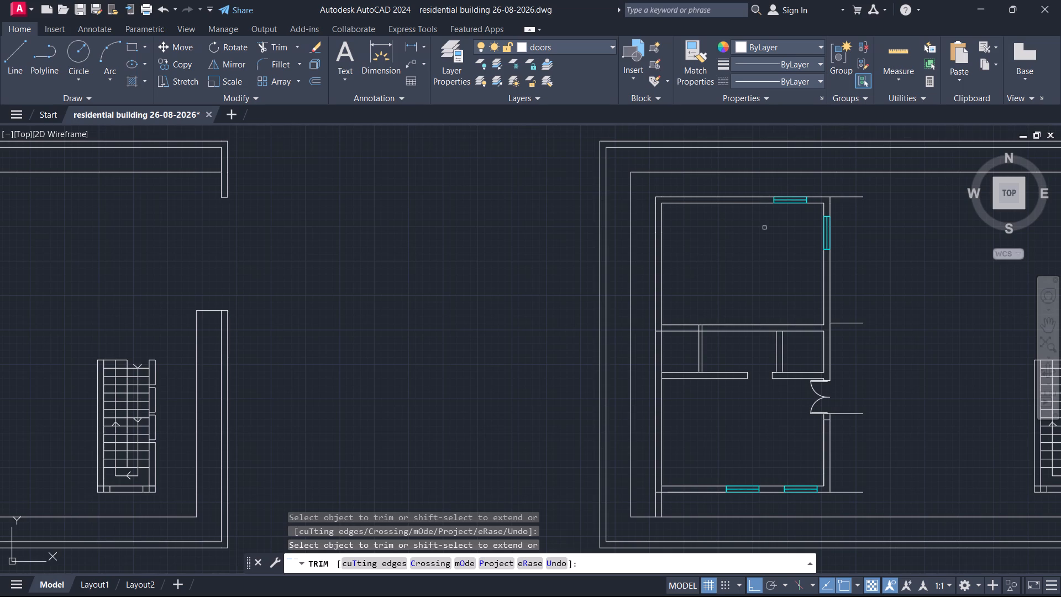
middle_drag(774, 221, 669, 225)
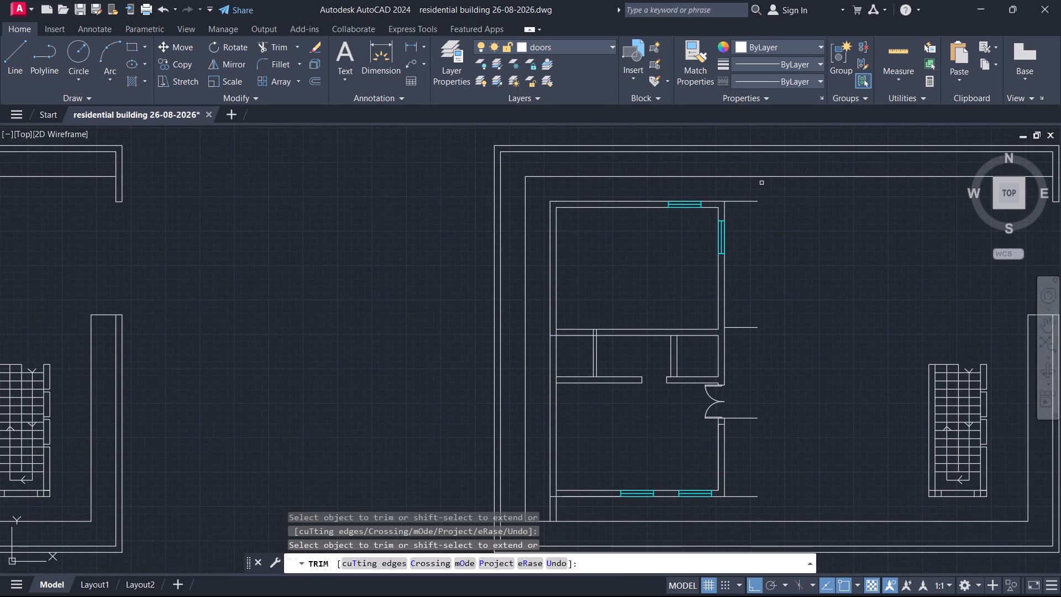
click(751, 190)
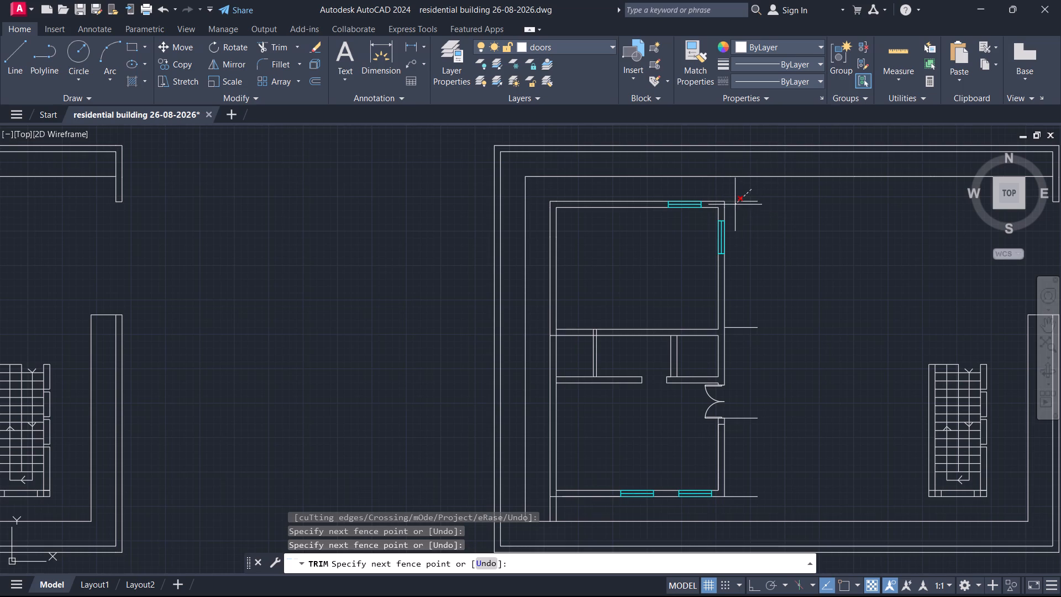
click(735, 205)
click(752, 201)
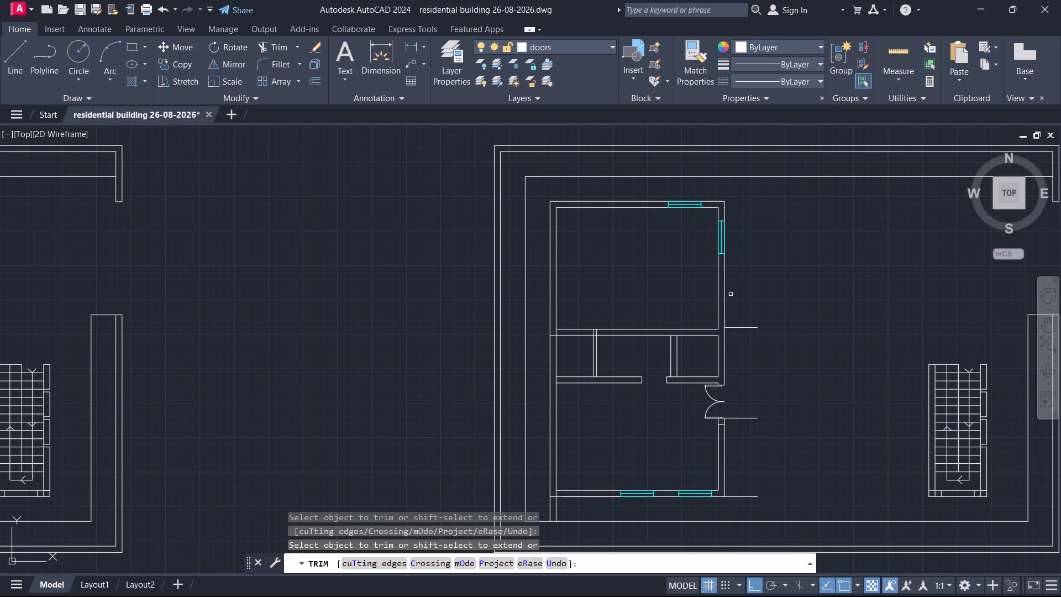
click(736, 305)
click(743, 339)
drag(745, 400, 738, 417)
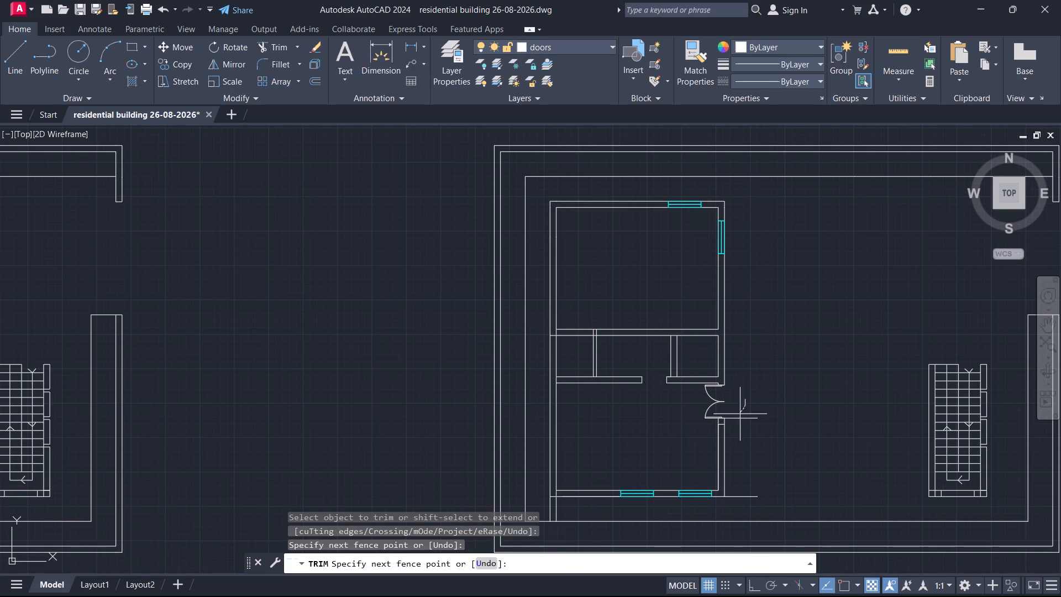
click(739, 428)
click(751, 389)
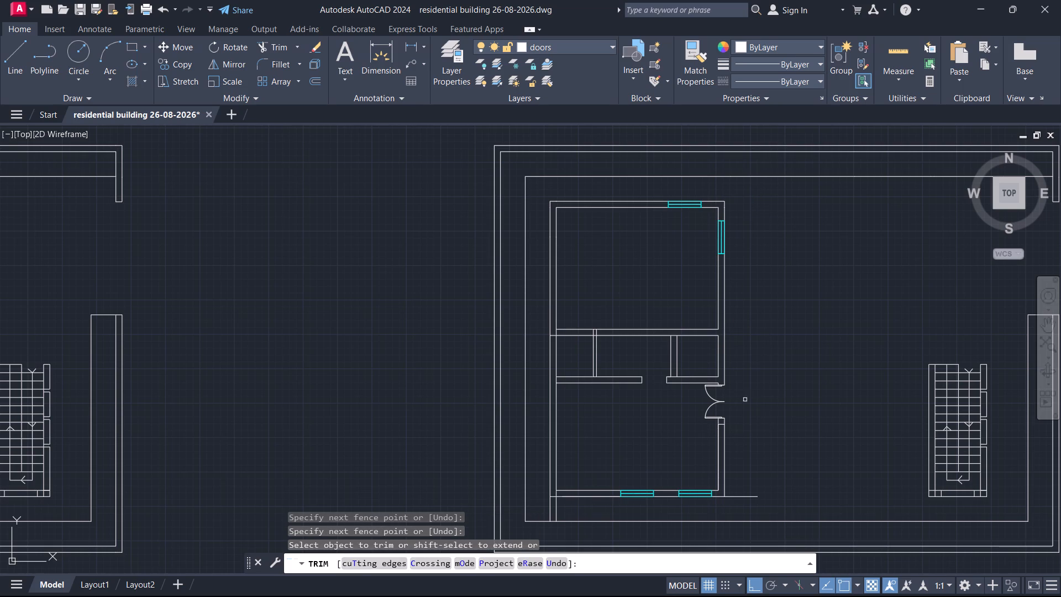
scroll(722, 432, up, 1)
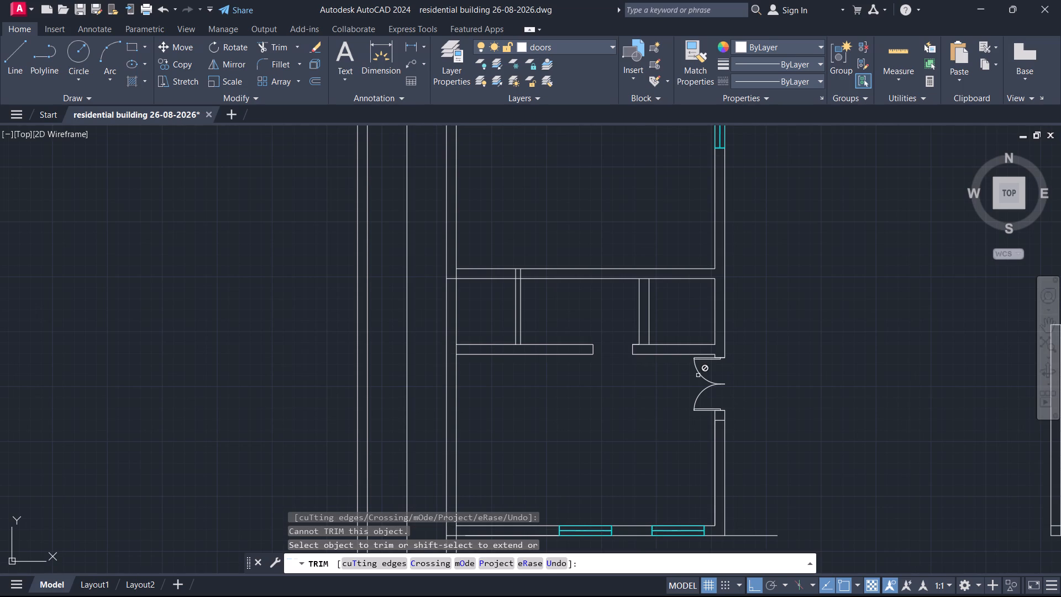
scroll(641, 265, down, 1)
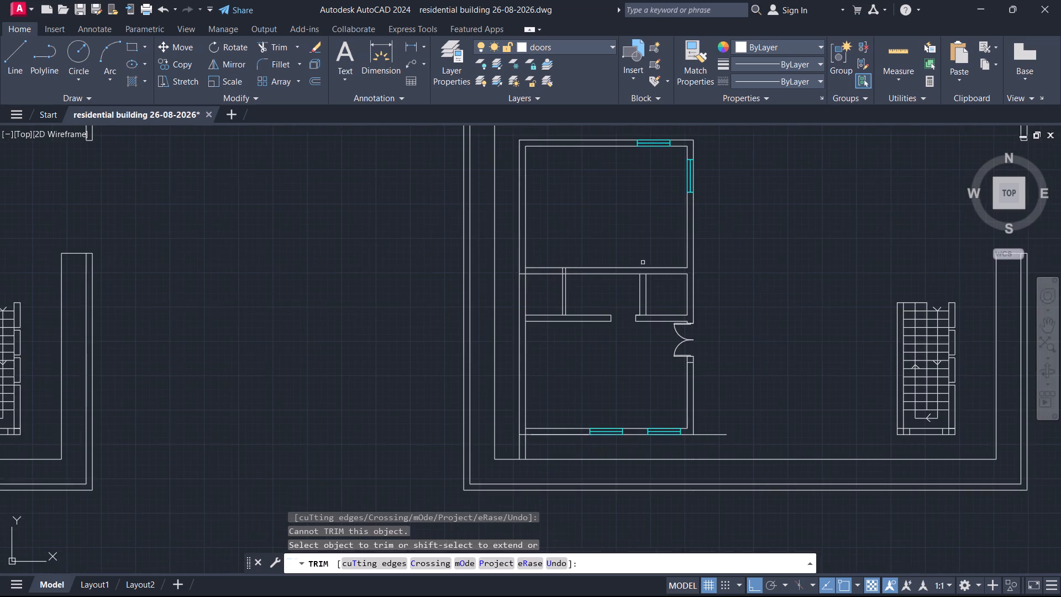
middle_drag(778, 223, 736, 256)
click(679, 465)
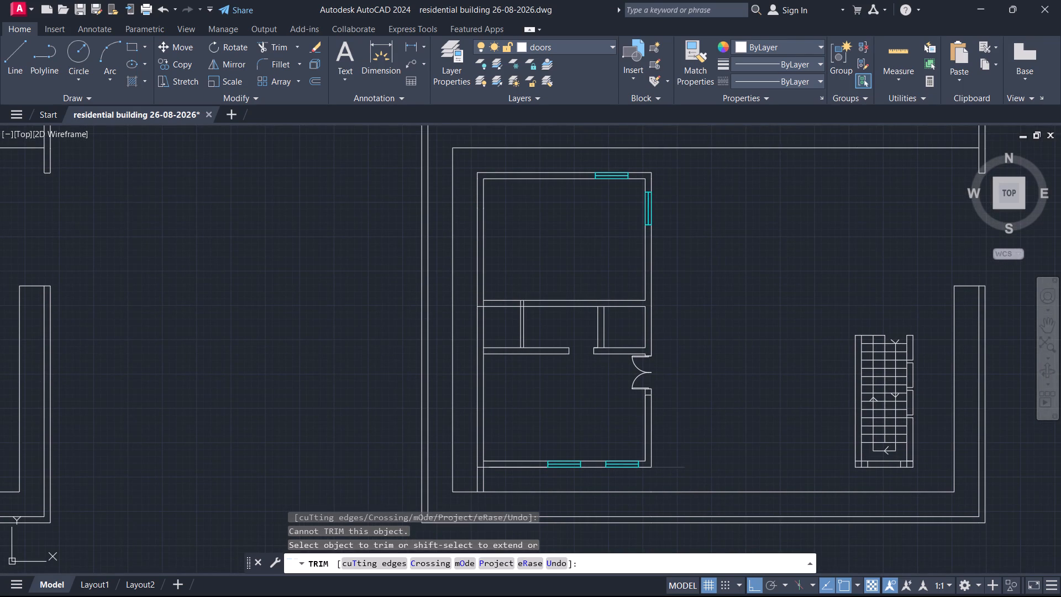
Trim the west wall lines that extend below the lower room's south wall and the short leftover inside the southwest corner.
scroll(735, 358, down, 1)
scroll(556, 404, up, 1)
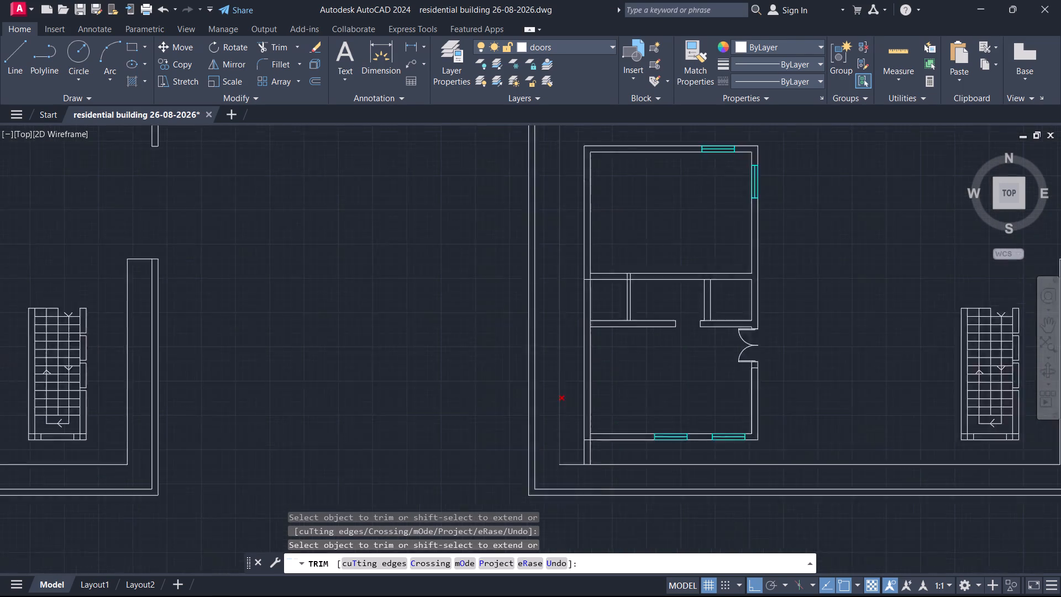
scroll(556, 404, up, 2)
drag(670, 515, 653, 520)
drag(650, 521, 637, 522)
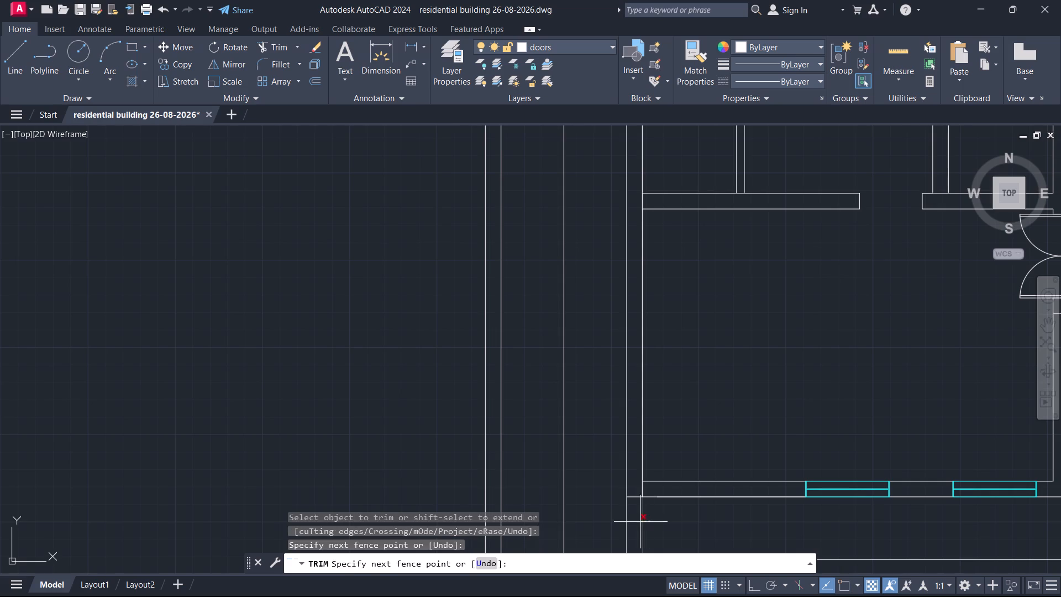
drag(637, 522, 614, 525)
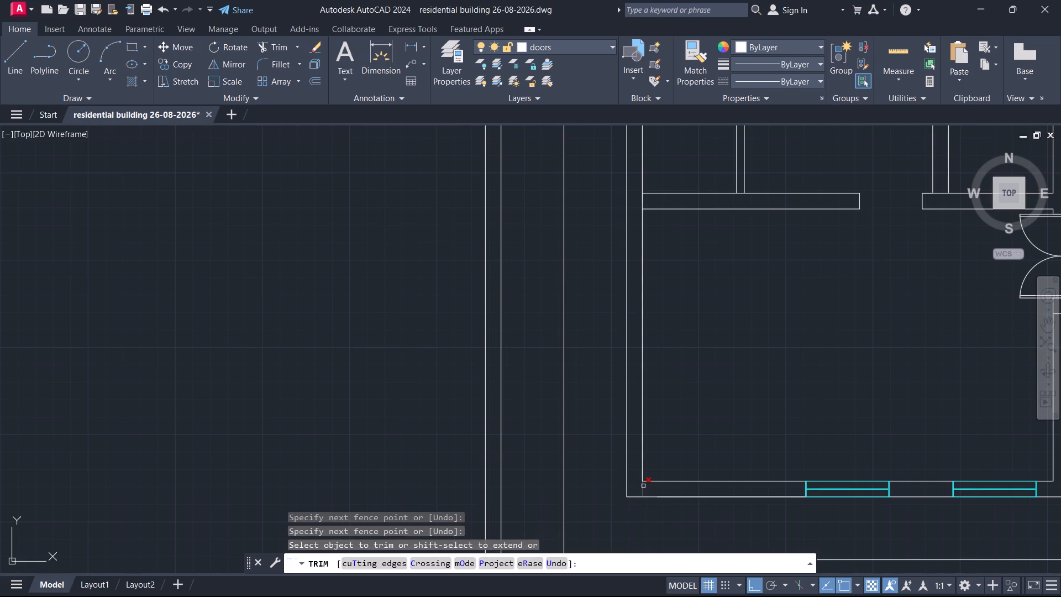
click(643, 486)
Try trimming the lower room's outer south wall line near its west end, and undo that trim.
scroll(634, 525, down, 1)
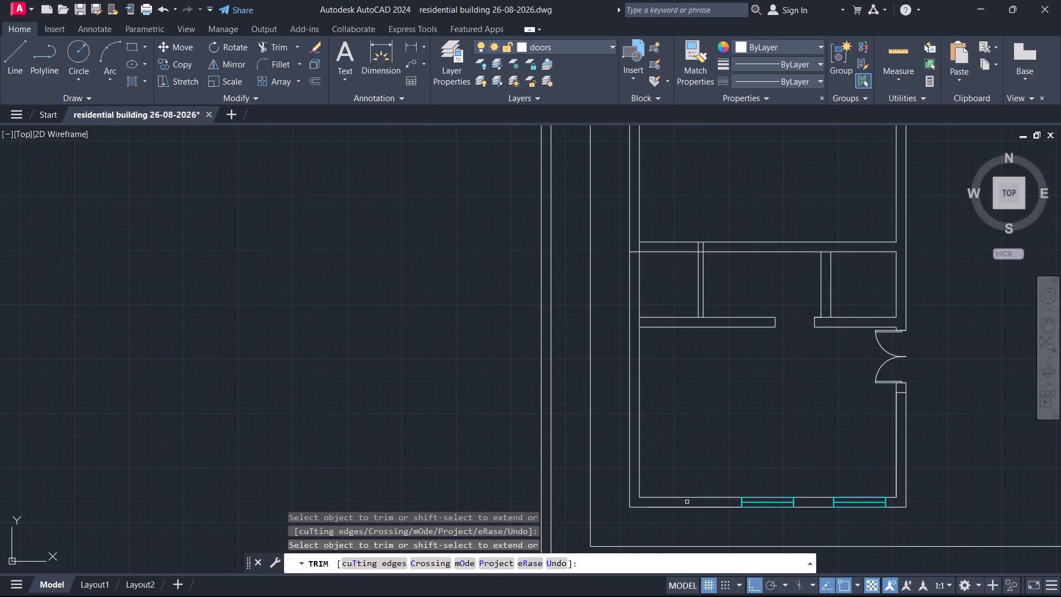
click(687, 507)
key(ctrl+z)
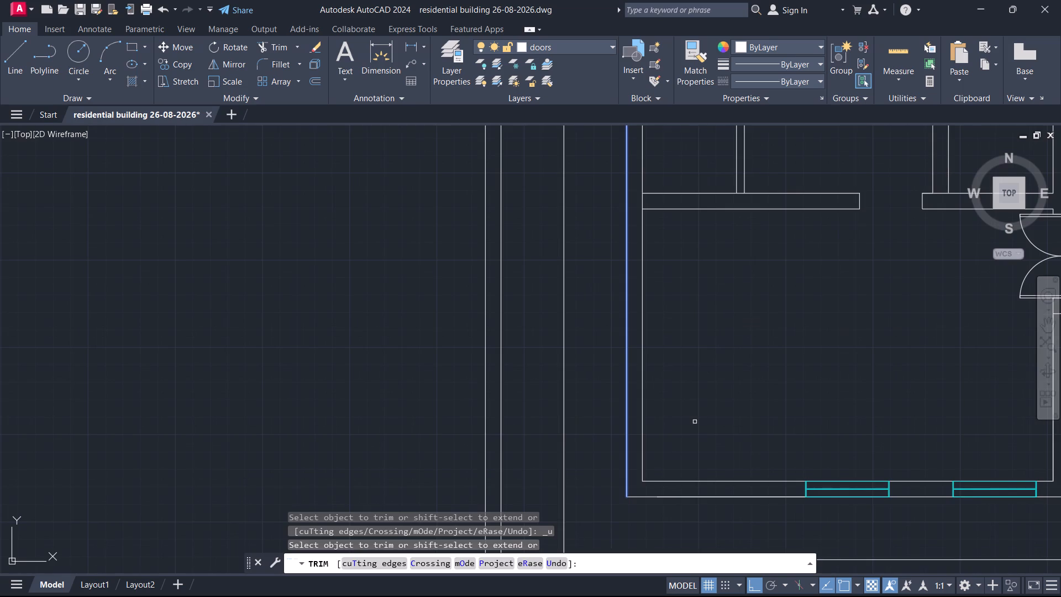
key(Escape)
Trim the short line crossing the west wall at the partition below the upper room.
scroll(701, 417, down, 2)
scroll(715, 345, up, 2)
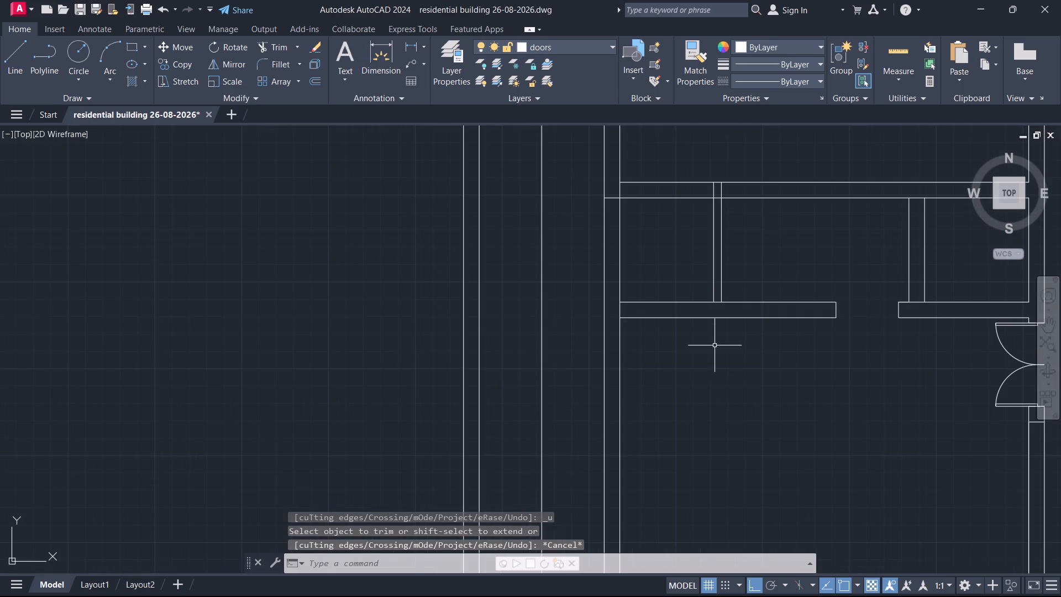
key(space)
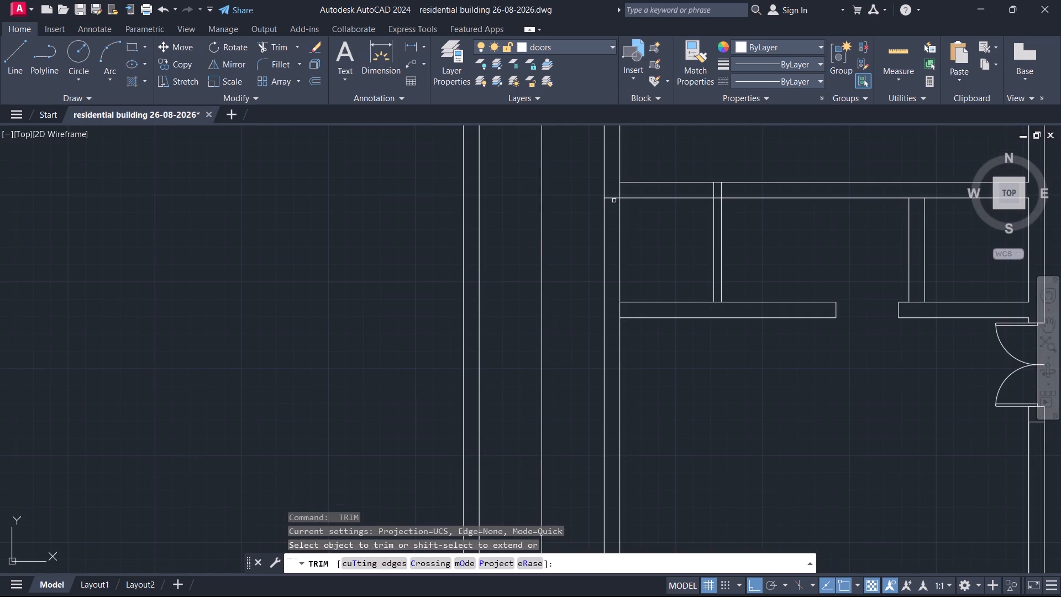
click(614, 198)
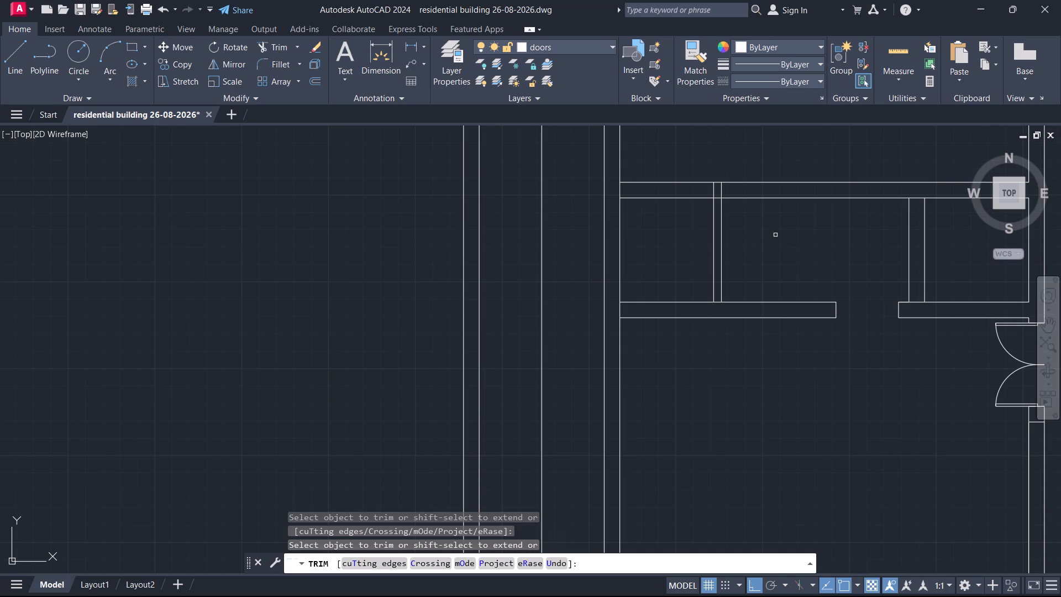
scroll(774, 237, down, 1)
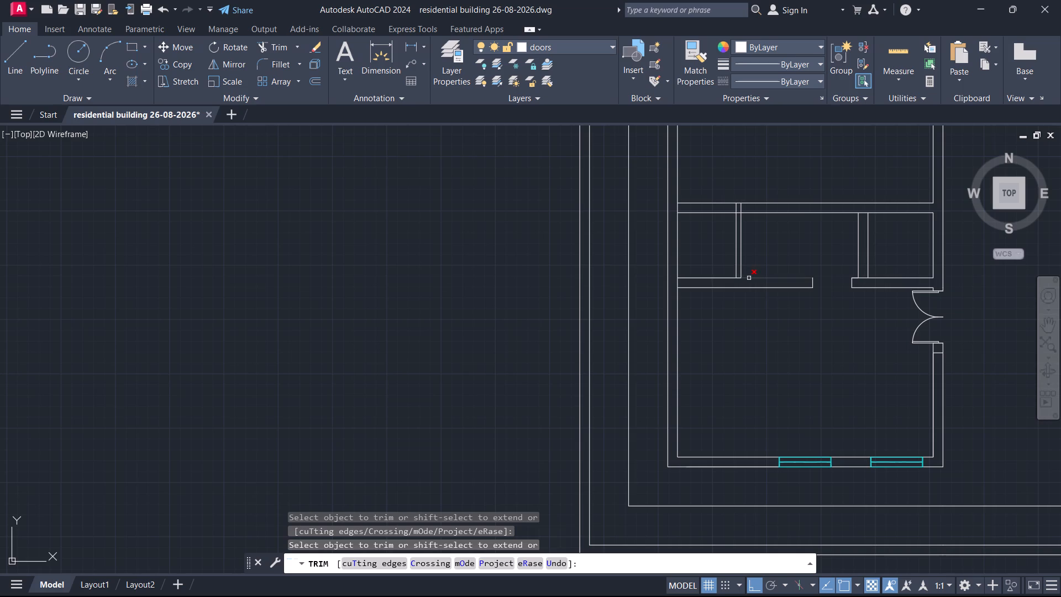
key(Escape)
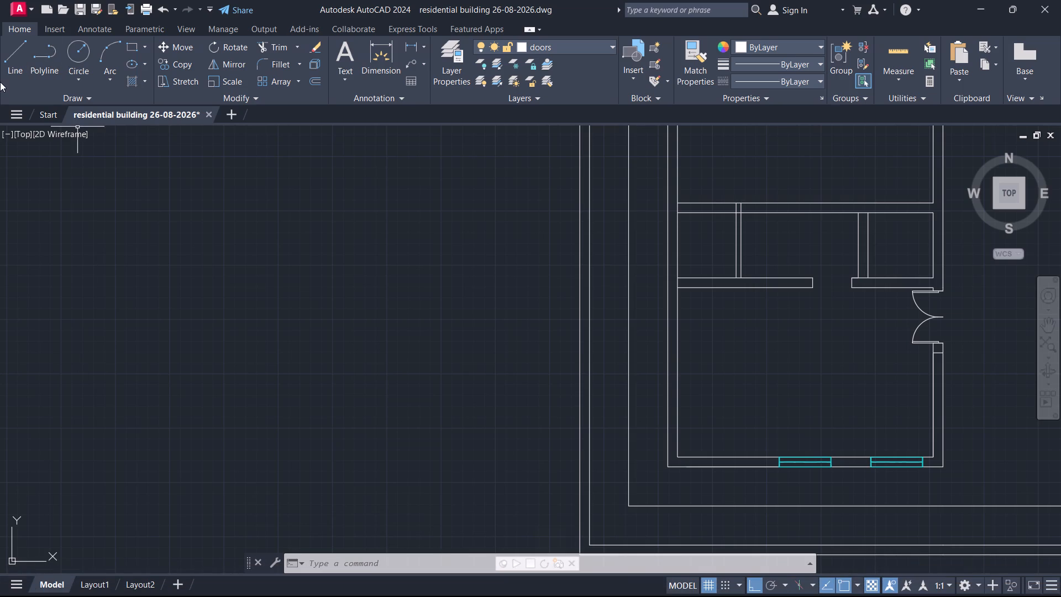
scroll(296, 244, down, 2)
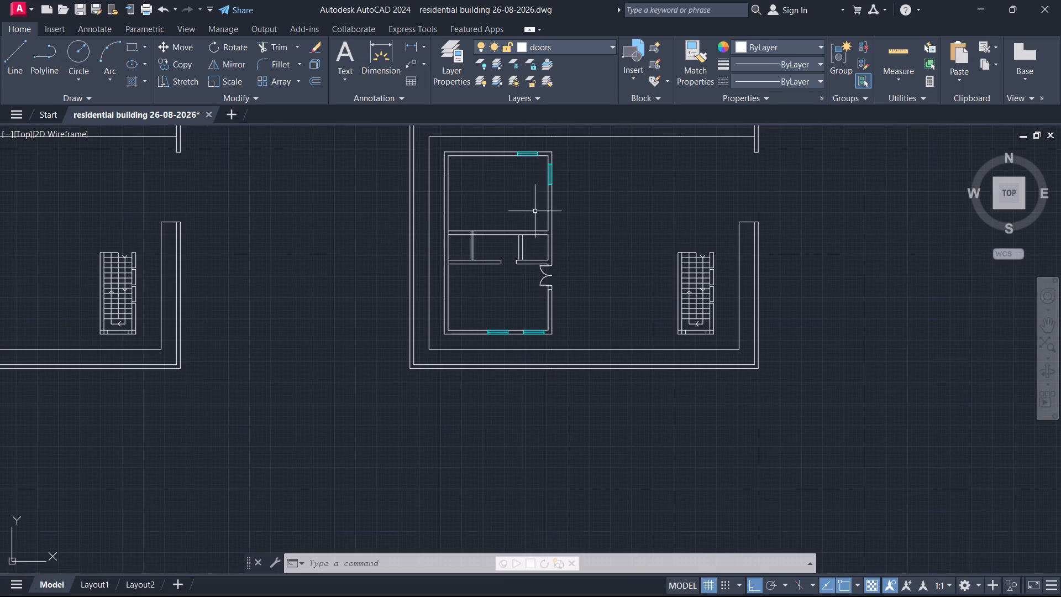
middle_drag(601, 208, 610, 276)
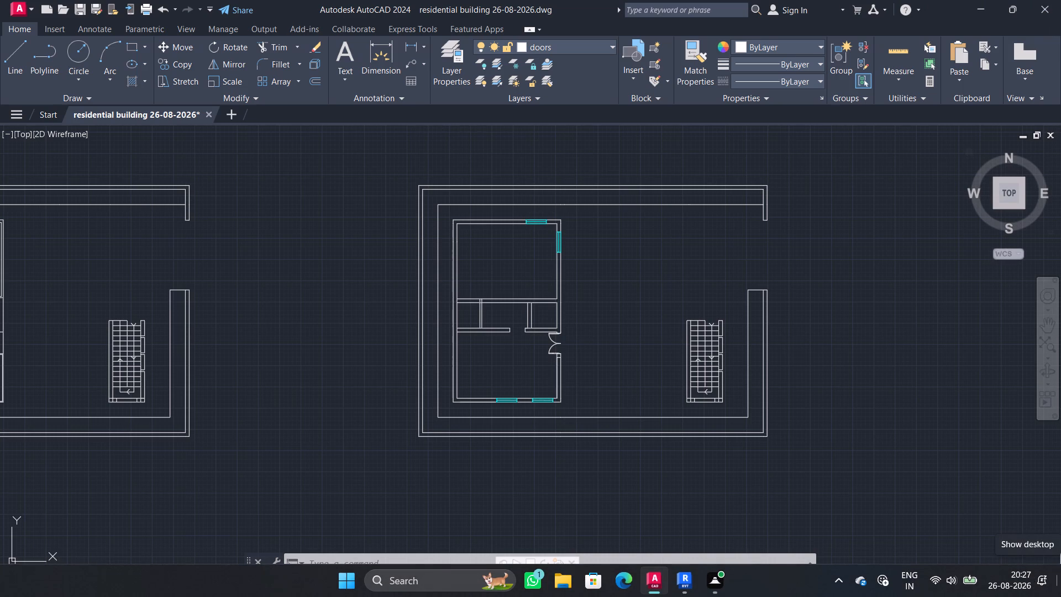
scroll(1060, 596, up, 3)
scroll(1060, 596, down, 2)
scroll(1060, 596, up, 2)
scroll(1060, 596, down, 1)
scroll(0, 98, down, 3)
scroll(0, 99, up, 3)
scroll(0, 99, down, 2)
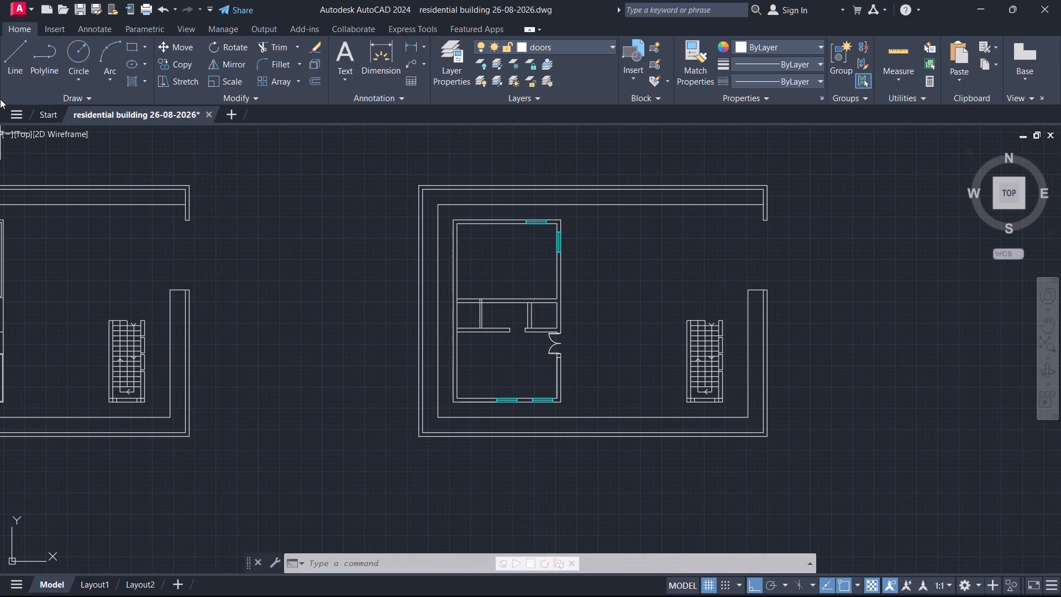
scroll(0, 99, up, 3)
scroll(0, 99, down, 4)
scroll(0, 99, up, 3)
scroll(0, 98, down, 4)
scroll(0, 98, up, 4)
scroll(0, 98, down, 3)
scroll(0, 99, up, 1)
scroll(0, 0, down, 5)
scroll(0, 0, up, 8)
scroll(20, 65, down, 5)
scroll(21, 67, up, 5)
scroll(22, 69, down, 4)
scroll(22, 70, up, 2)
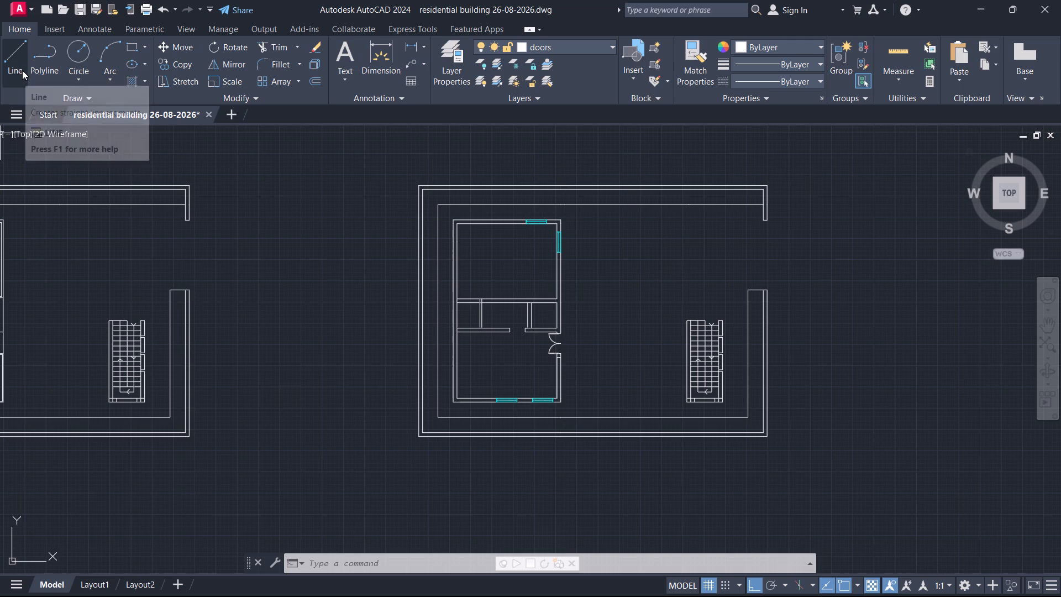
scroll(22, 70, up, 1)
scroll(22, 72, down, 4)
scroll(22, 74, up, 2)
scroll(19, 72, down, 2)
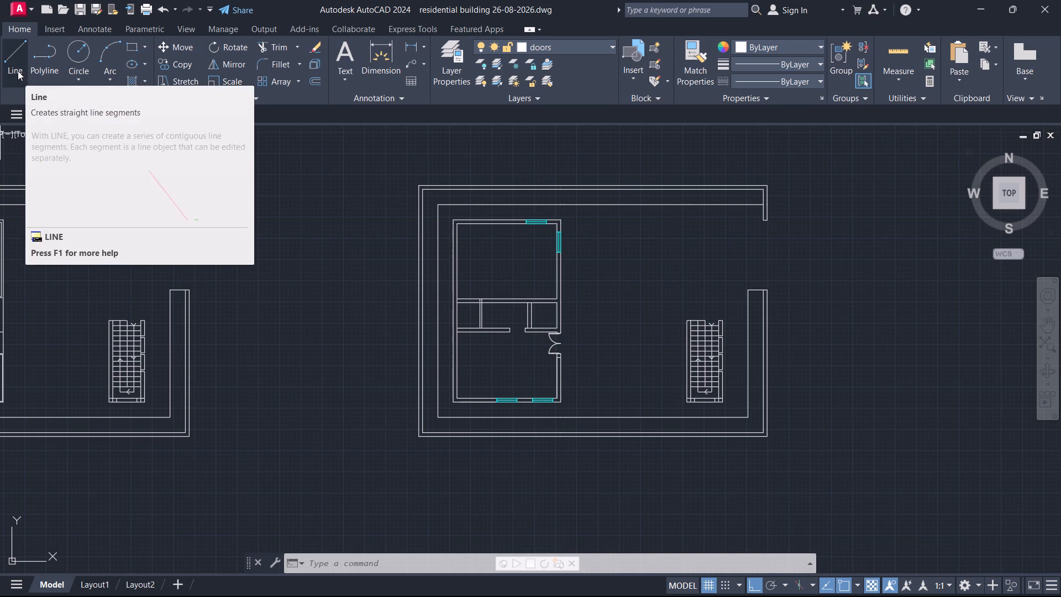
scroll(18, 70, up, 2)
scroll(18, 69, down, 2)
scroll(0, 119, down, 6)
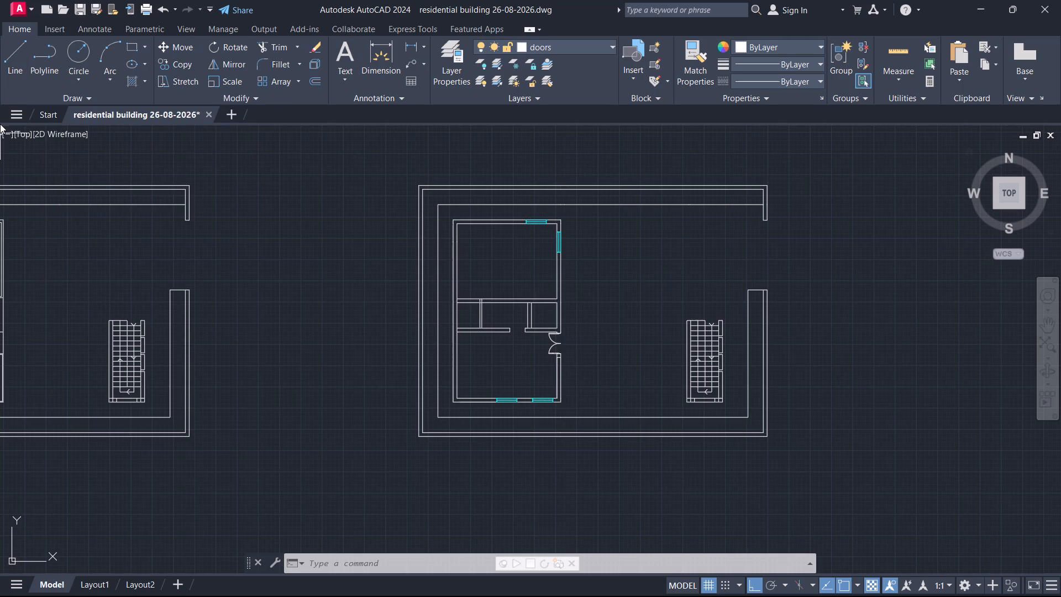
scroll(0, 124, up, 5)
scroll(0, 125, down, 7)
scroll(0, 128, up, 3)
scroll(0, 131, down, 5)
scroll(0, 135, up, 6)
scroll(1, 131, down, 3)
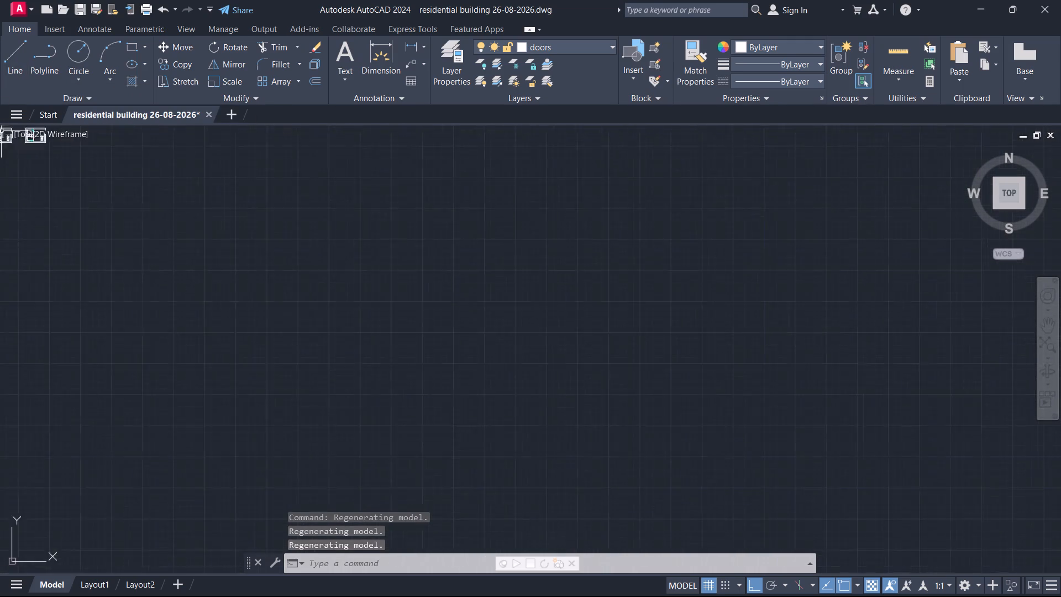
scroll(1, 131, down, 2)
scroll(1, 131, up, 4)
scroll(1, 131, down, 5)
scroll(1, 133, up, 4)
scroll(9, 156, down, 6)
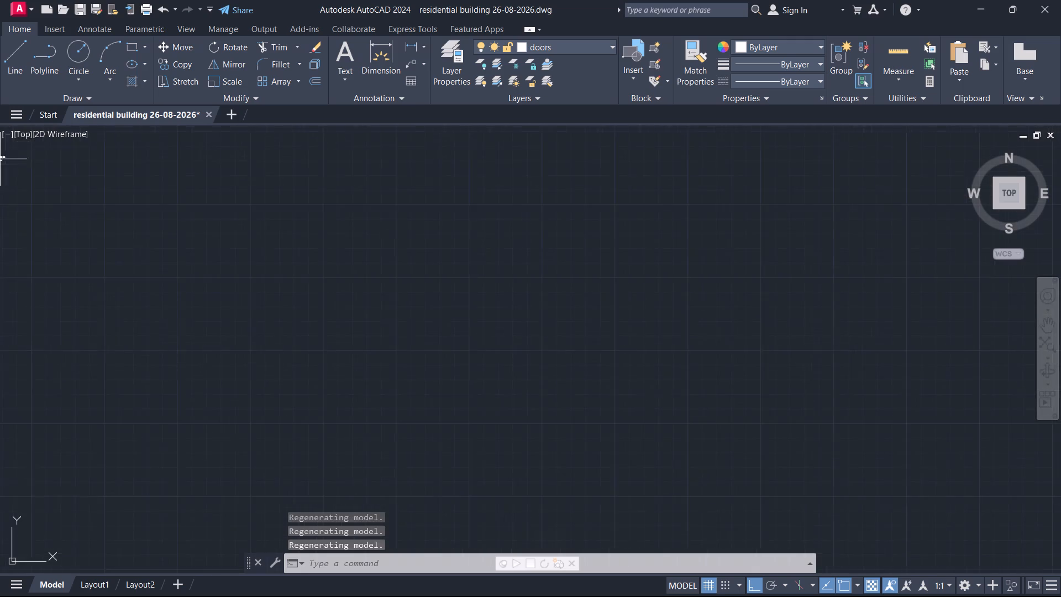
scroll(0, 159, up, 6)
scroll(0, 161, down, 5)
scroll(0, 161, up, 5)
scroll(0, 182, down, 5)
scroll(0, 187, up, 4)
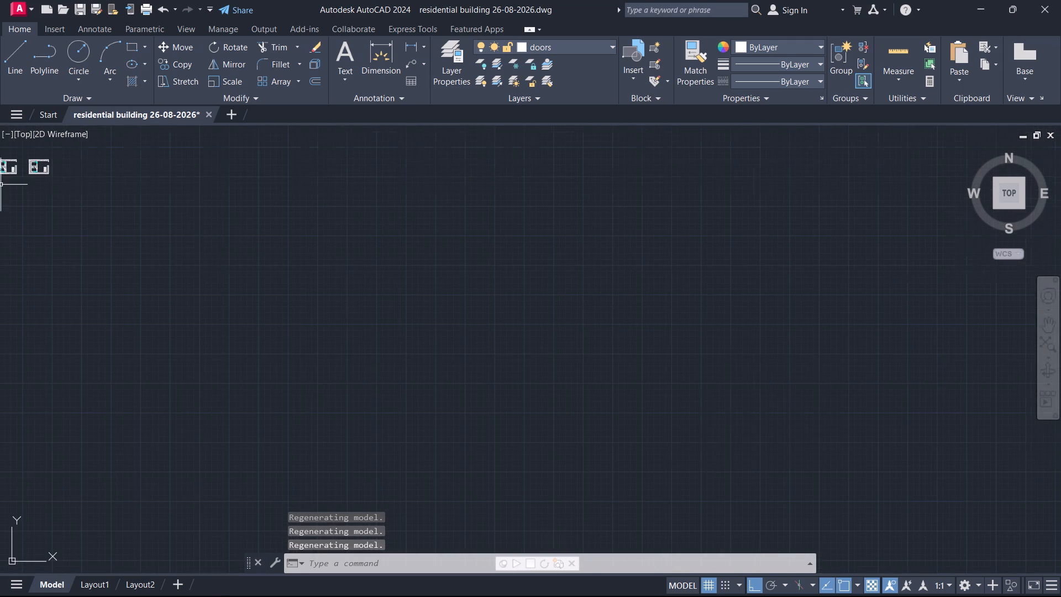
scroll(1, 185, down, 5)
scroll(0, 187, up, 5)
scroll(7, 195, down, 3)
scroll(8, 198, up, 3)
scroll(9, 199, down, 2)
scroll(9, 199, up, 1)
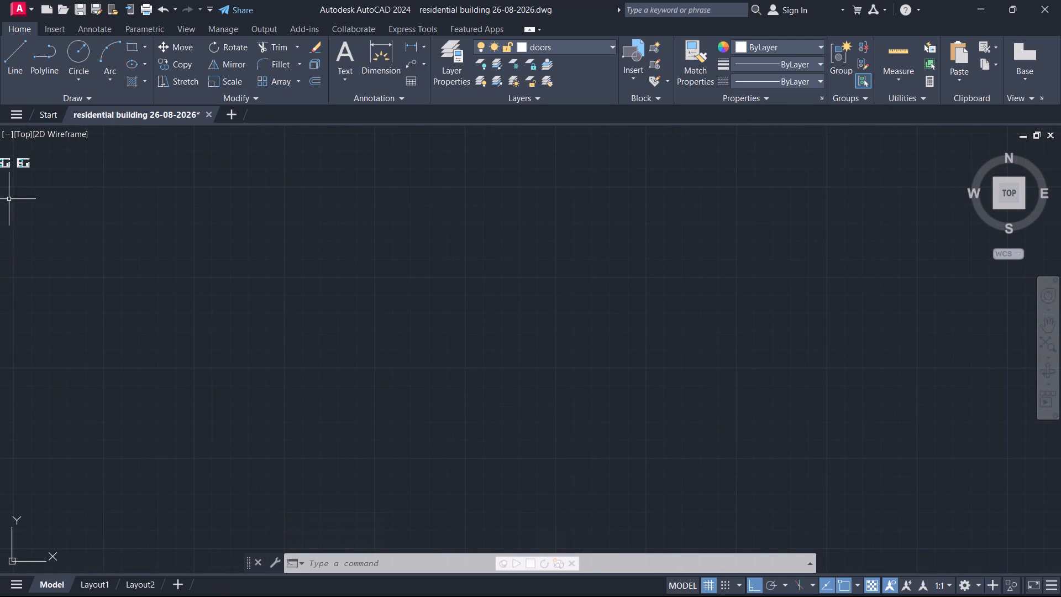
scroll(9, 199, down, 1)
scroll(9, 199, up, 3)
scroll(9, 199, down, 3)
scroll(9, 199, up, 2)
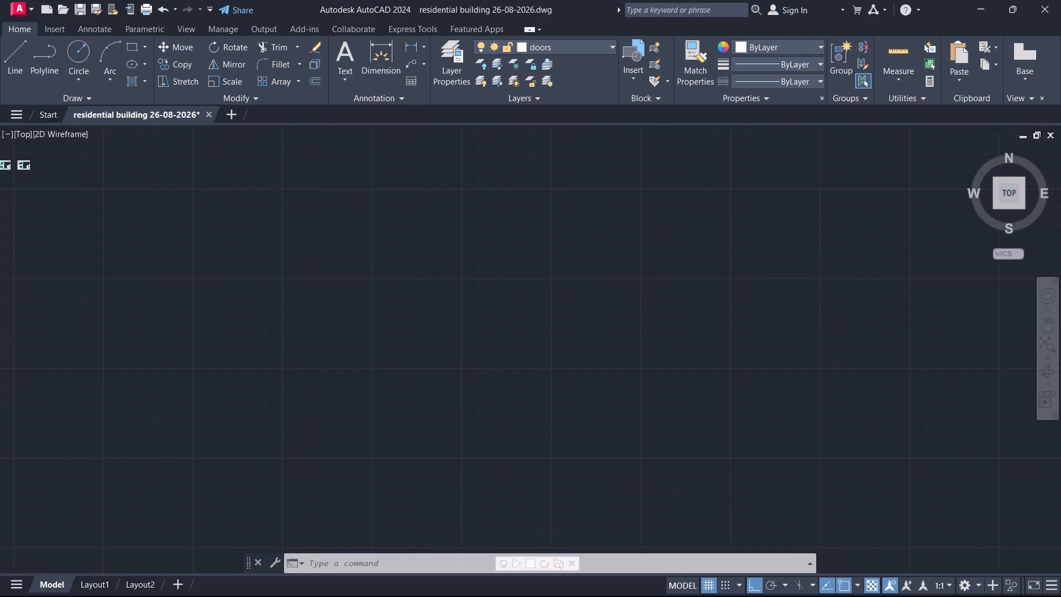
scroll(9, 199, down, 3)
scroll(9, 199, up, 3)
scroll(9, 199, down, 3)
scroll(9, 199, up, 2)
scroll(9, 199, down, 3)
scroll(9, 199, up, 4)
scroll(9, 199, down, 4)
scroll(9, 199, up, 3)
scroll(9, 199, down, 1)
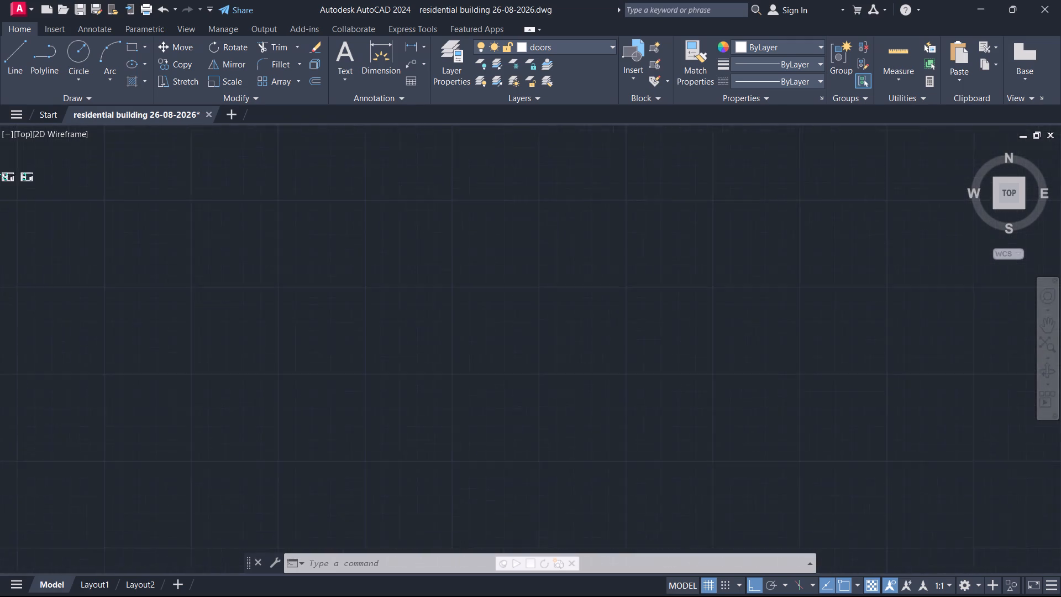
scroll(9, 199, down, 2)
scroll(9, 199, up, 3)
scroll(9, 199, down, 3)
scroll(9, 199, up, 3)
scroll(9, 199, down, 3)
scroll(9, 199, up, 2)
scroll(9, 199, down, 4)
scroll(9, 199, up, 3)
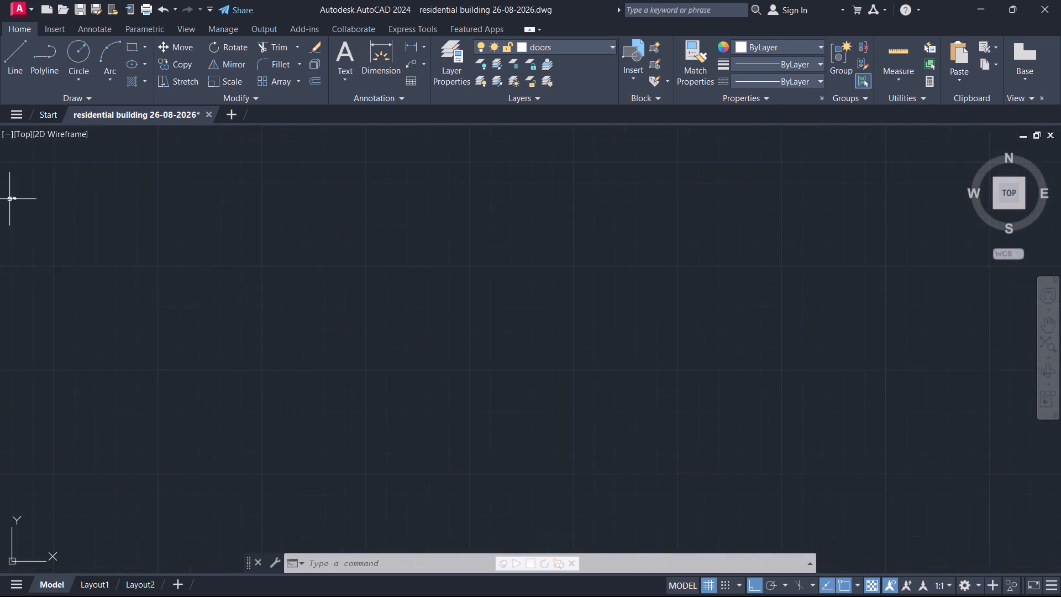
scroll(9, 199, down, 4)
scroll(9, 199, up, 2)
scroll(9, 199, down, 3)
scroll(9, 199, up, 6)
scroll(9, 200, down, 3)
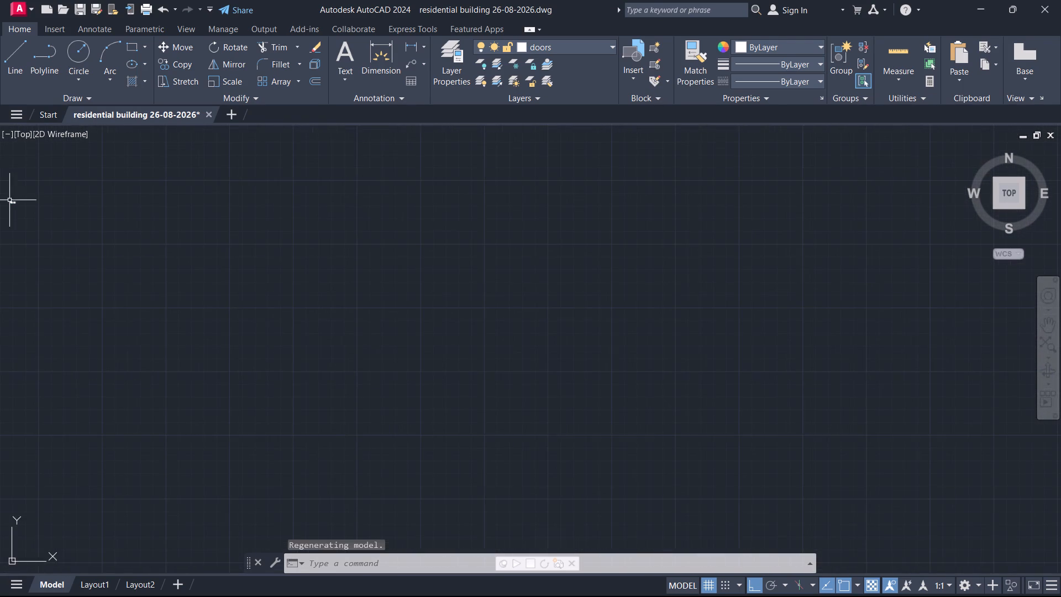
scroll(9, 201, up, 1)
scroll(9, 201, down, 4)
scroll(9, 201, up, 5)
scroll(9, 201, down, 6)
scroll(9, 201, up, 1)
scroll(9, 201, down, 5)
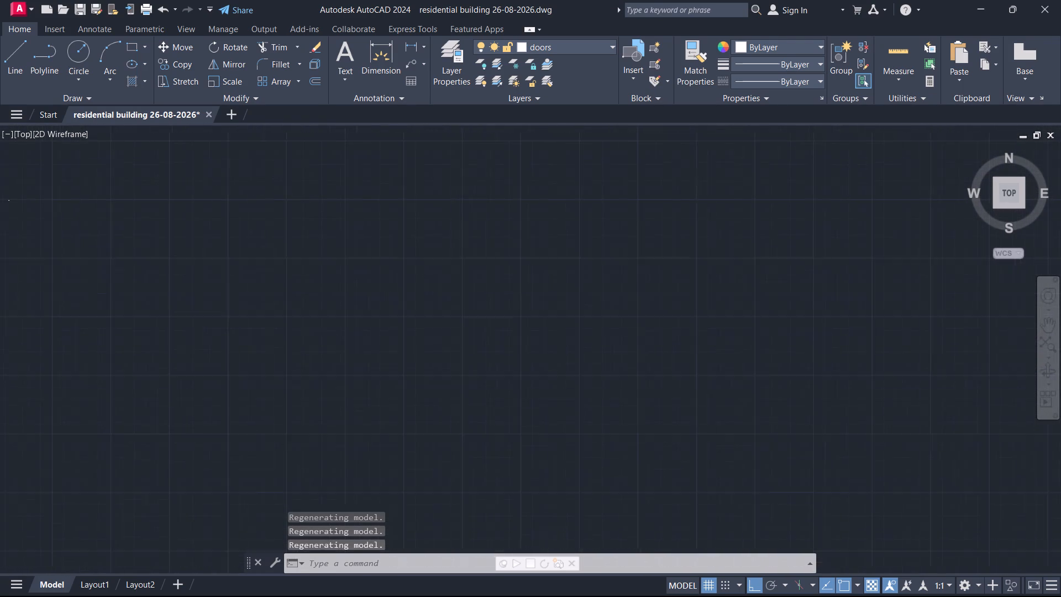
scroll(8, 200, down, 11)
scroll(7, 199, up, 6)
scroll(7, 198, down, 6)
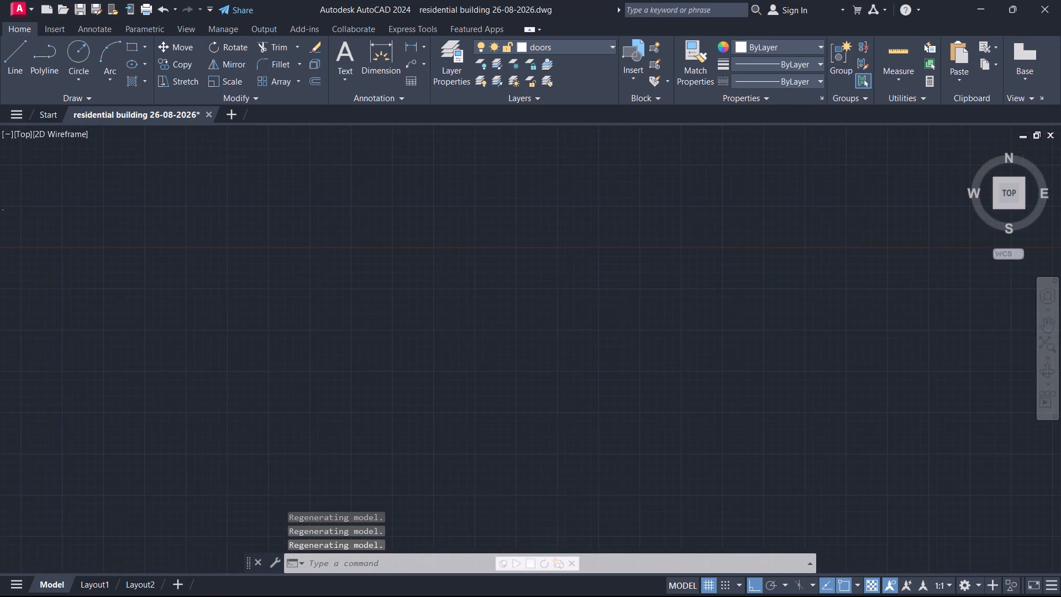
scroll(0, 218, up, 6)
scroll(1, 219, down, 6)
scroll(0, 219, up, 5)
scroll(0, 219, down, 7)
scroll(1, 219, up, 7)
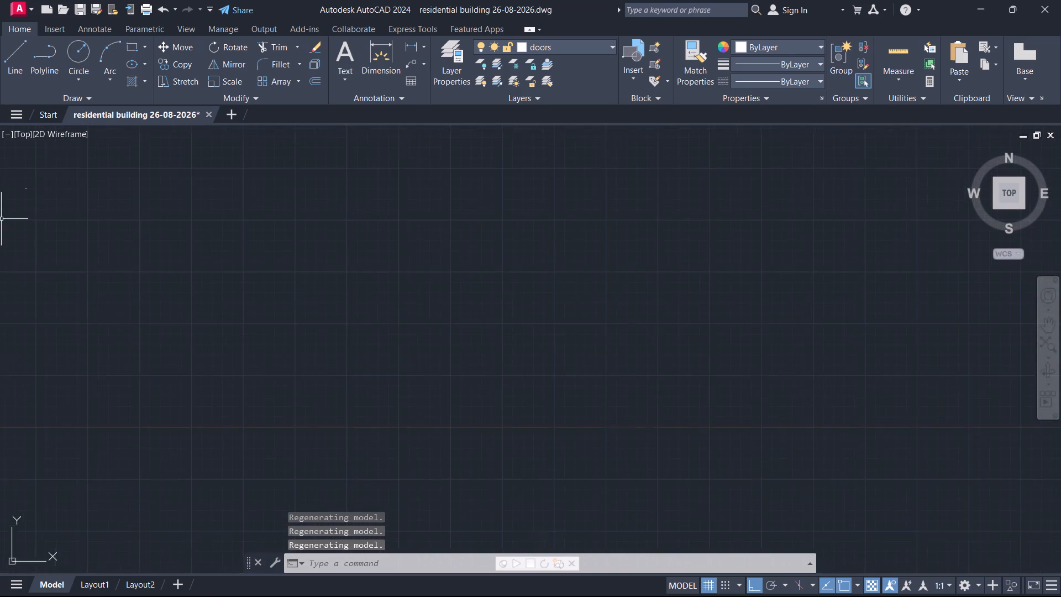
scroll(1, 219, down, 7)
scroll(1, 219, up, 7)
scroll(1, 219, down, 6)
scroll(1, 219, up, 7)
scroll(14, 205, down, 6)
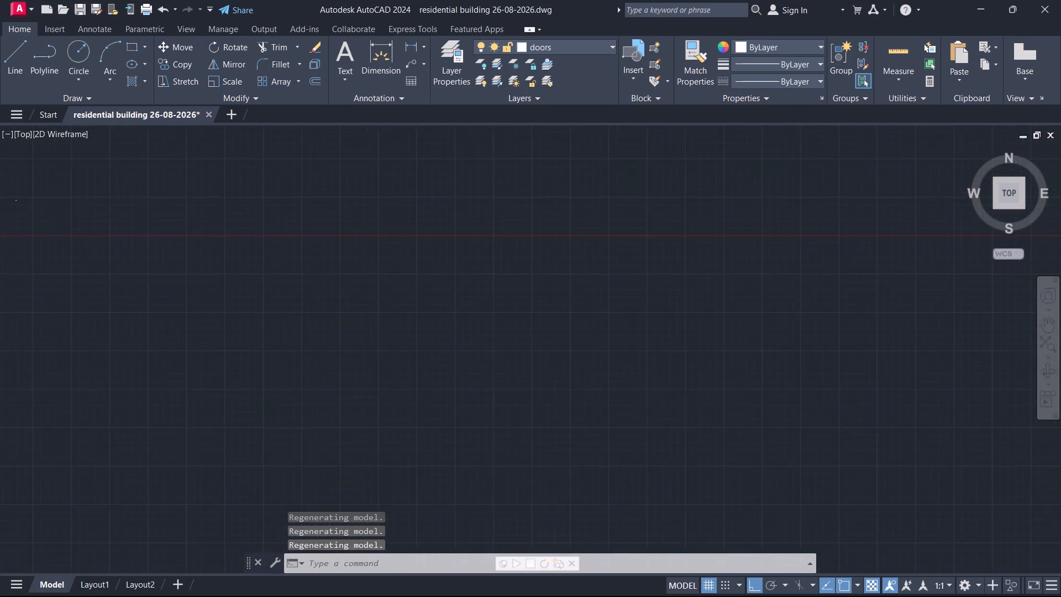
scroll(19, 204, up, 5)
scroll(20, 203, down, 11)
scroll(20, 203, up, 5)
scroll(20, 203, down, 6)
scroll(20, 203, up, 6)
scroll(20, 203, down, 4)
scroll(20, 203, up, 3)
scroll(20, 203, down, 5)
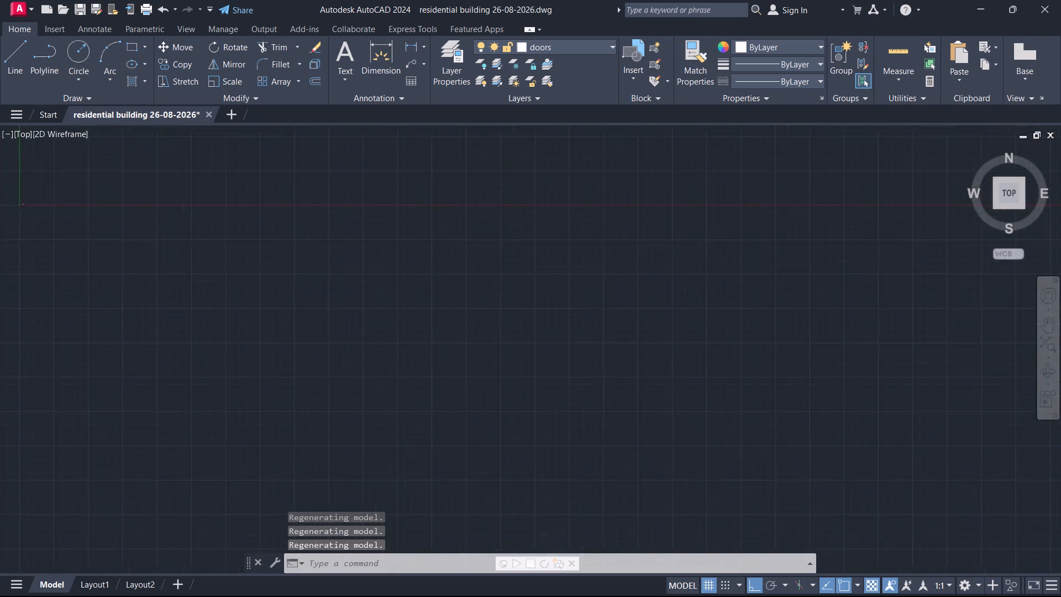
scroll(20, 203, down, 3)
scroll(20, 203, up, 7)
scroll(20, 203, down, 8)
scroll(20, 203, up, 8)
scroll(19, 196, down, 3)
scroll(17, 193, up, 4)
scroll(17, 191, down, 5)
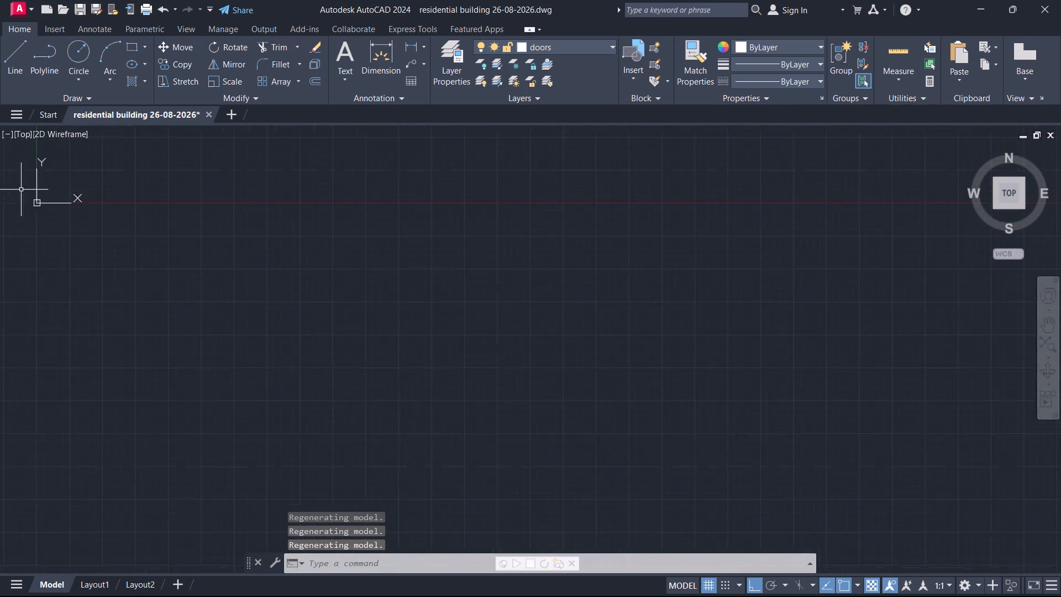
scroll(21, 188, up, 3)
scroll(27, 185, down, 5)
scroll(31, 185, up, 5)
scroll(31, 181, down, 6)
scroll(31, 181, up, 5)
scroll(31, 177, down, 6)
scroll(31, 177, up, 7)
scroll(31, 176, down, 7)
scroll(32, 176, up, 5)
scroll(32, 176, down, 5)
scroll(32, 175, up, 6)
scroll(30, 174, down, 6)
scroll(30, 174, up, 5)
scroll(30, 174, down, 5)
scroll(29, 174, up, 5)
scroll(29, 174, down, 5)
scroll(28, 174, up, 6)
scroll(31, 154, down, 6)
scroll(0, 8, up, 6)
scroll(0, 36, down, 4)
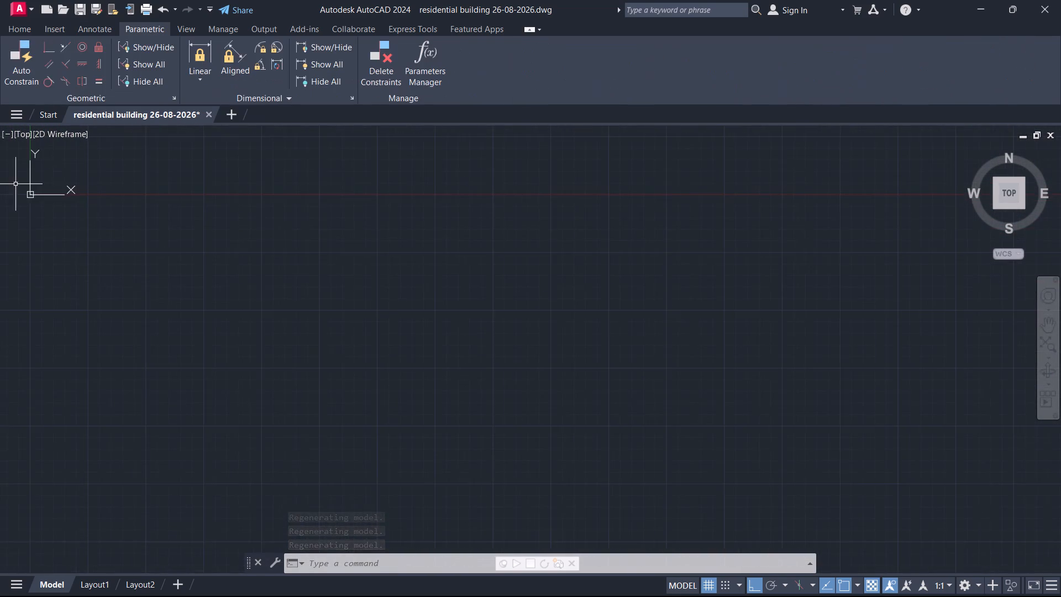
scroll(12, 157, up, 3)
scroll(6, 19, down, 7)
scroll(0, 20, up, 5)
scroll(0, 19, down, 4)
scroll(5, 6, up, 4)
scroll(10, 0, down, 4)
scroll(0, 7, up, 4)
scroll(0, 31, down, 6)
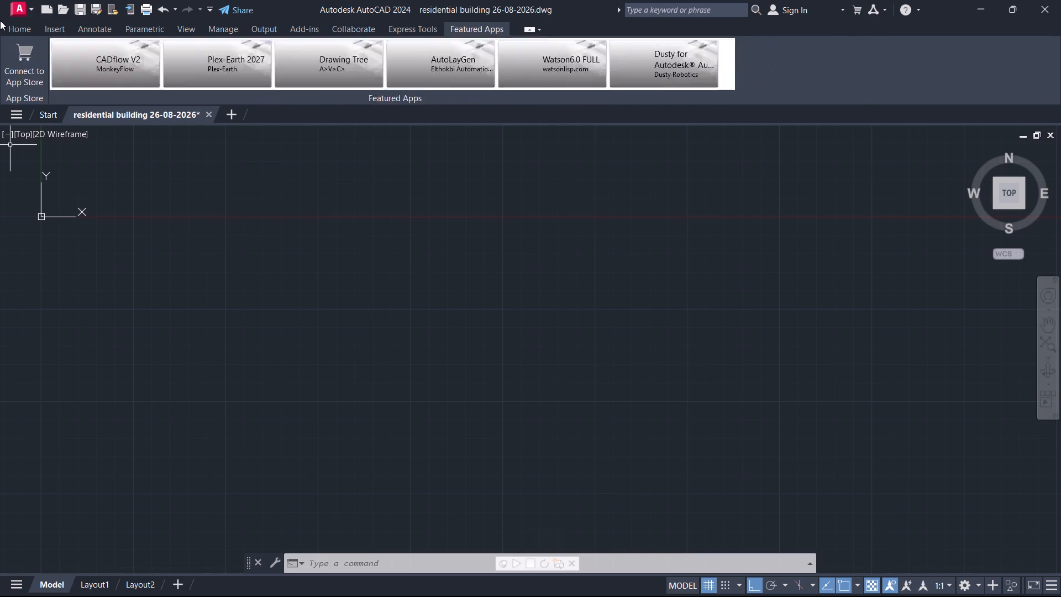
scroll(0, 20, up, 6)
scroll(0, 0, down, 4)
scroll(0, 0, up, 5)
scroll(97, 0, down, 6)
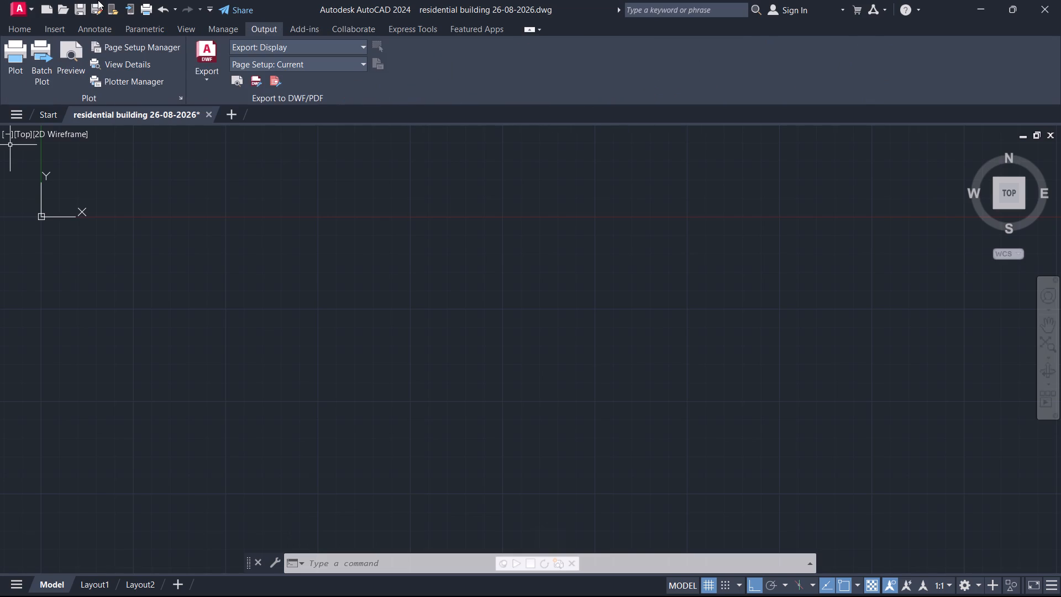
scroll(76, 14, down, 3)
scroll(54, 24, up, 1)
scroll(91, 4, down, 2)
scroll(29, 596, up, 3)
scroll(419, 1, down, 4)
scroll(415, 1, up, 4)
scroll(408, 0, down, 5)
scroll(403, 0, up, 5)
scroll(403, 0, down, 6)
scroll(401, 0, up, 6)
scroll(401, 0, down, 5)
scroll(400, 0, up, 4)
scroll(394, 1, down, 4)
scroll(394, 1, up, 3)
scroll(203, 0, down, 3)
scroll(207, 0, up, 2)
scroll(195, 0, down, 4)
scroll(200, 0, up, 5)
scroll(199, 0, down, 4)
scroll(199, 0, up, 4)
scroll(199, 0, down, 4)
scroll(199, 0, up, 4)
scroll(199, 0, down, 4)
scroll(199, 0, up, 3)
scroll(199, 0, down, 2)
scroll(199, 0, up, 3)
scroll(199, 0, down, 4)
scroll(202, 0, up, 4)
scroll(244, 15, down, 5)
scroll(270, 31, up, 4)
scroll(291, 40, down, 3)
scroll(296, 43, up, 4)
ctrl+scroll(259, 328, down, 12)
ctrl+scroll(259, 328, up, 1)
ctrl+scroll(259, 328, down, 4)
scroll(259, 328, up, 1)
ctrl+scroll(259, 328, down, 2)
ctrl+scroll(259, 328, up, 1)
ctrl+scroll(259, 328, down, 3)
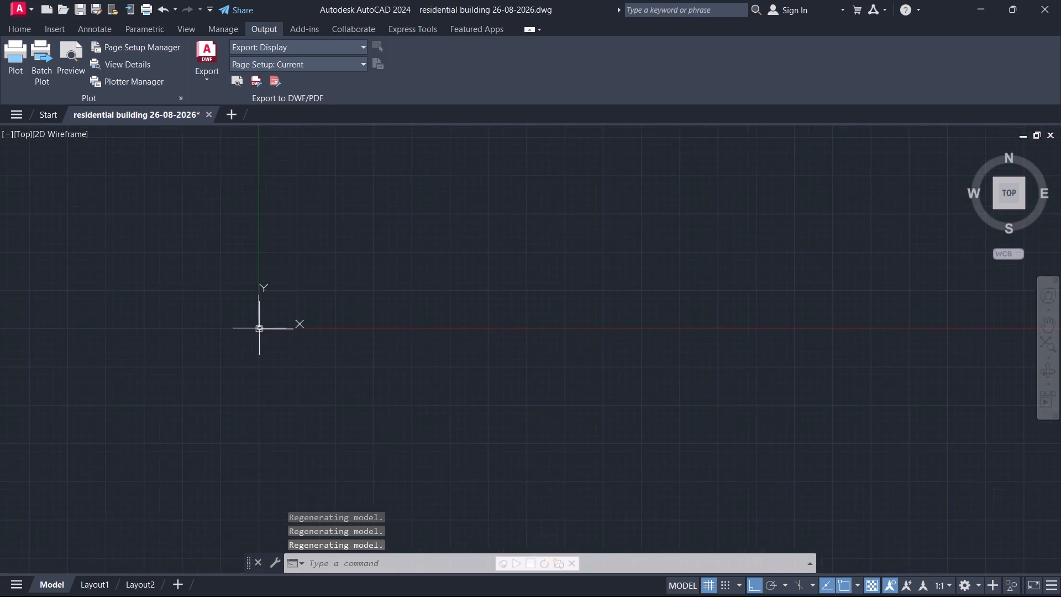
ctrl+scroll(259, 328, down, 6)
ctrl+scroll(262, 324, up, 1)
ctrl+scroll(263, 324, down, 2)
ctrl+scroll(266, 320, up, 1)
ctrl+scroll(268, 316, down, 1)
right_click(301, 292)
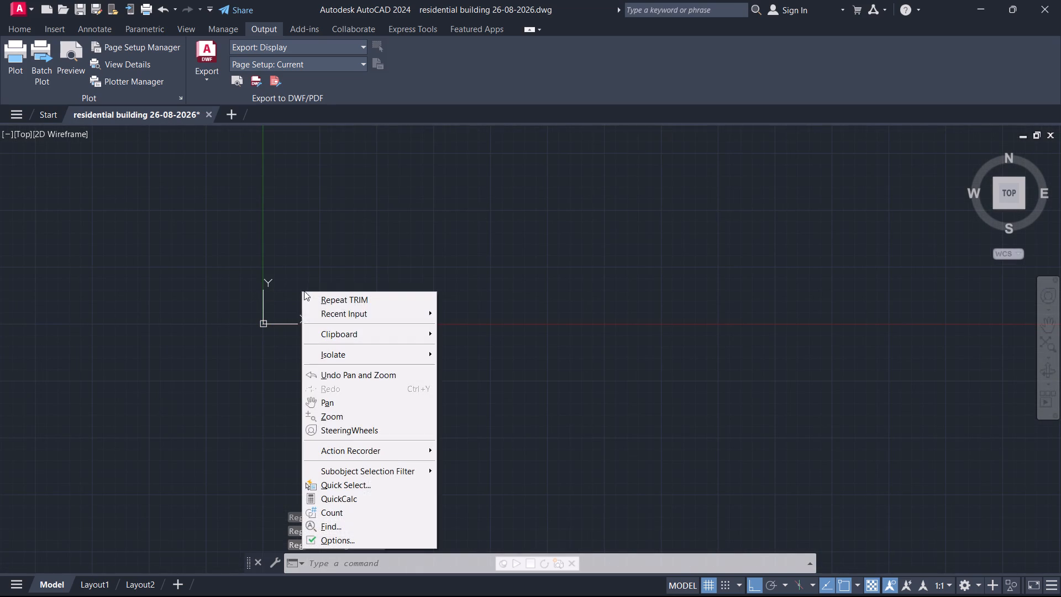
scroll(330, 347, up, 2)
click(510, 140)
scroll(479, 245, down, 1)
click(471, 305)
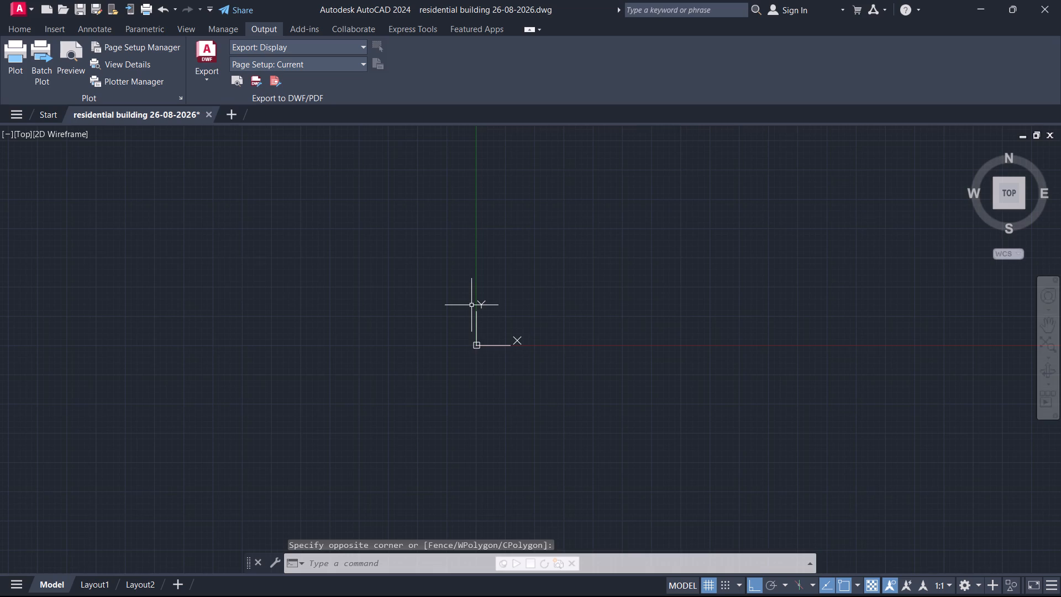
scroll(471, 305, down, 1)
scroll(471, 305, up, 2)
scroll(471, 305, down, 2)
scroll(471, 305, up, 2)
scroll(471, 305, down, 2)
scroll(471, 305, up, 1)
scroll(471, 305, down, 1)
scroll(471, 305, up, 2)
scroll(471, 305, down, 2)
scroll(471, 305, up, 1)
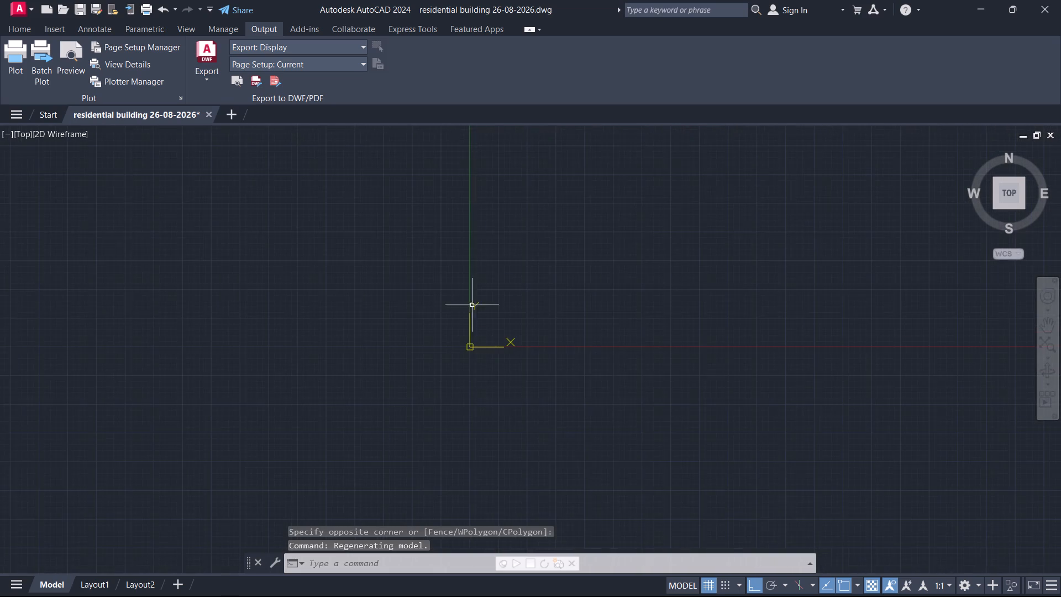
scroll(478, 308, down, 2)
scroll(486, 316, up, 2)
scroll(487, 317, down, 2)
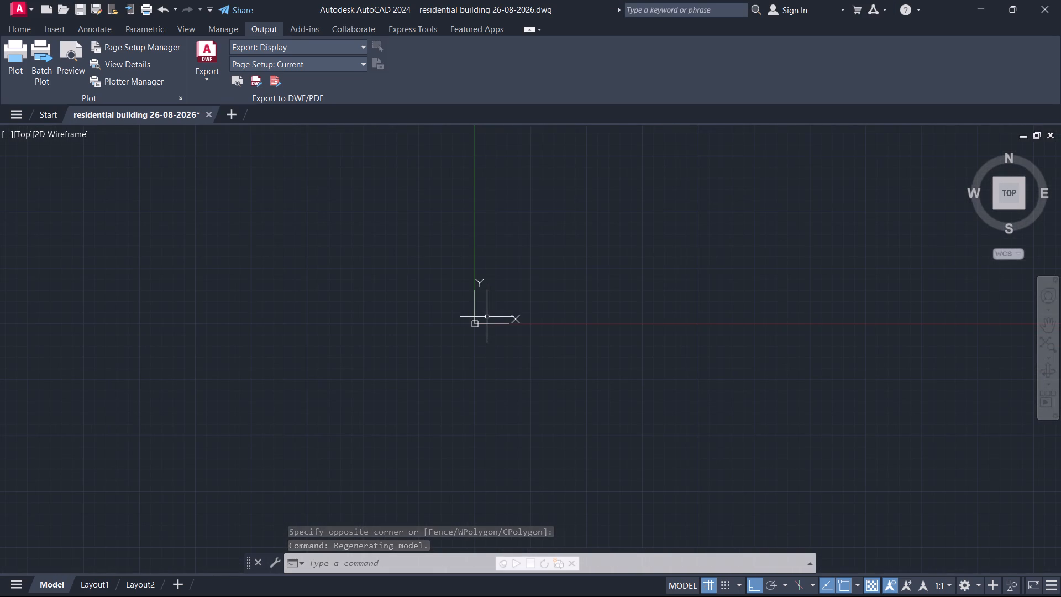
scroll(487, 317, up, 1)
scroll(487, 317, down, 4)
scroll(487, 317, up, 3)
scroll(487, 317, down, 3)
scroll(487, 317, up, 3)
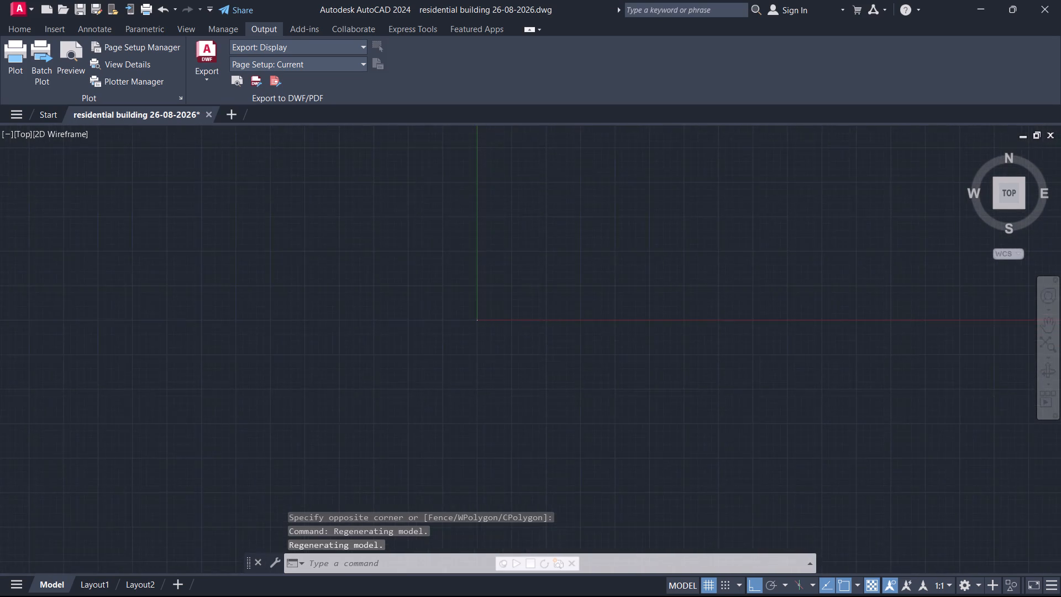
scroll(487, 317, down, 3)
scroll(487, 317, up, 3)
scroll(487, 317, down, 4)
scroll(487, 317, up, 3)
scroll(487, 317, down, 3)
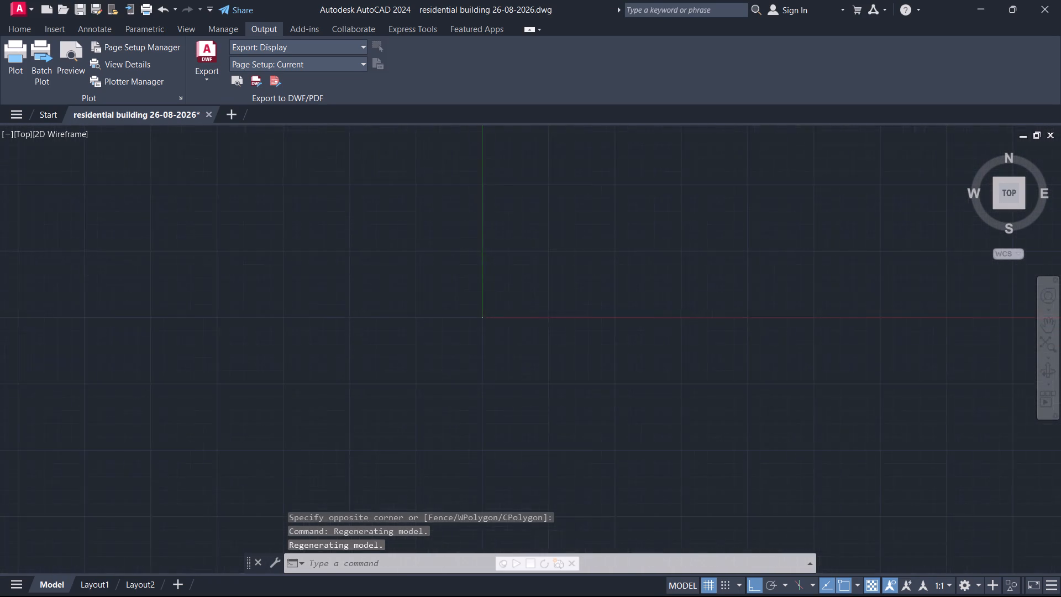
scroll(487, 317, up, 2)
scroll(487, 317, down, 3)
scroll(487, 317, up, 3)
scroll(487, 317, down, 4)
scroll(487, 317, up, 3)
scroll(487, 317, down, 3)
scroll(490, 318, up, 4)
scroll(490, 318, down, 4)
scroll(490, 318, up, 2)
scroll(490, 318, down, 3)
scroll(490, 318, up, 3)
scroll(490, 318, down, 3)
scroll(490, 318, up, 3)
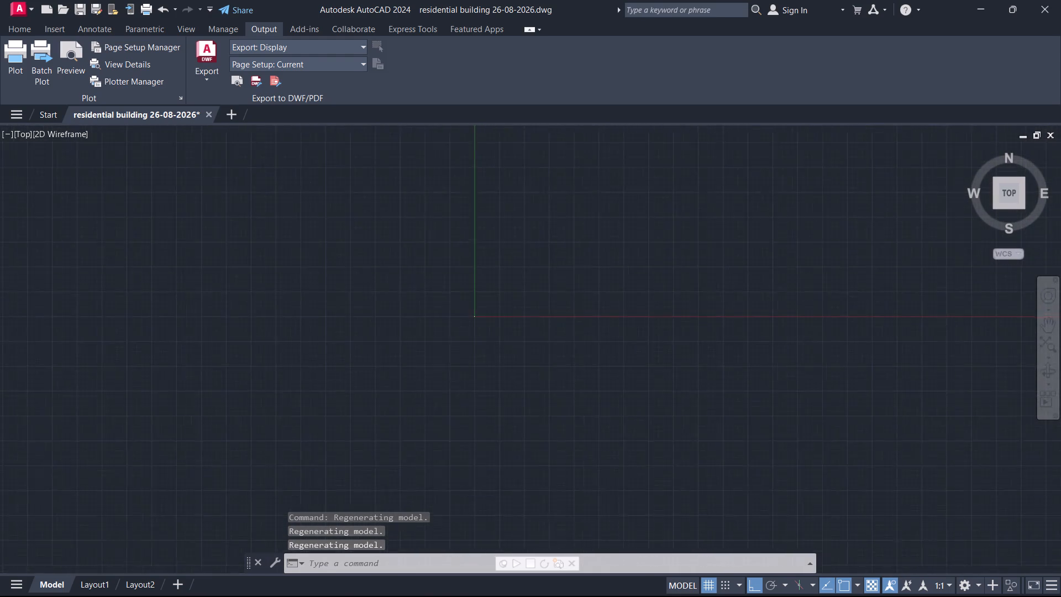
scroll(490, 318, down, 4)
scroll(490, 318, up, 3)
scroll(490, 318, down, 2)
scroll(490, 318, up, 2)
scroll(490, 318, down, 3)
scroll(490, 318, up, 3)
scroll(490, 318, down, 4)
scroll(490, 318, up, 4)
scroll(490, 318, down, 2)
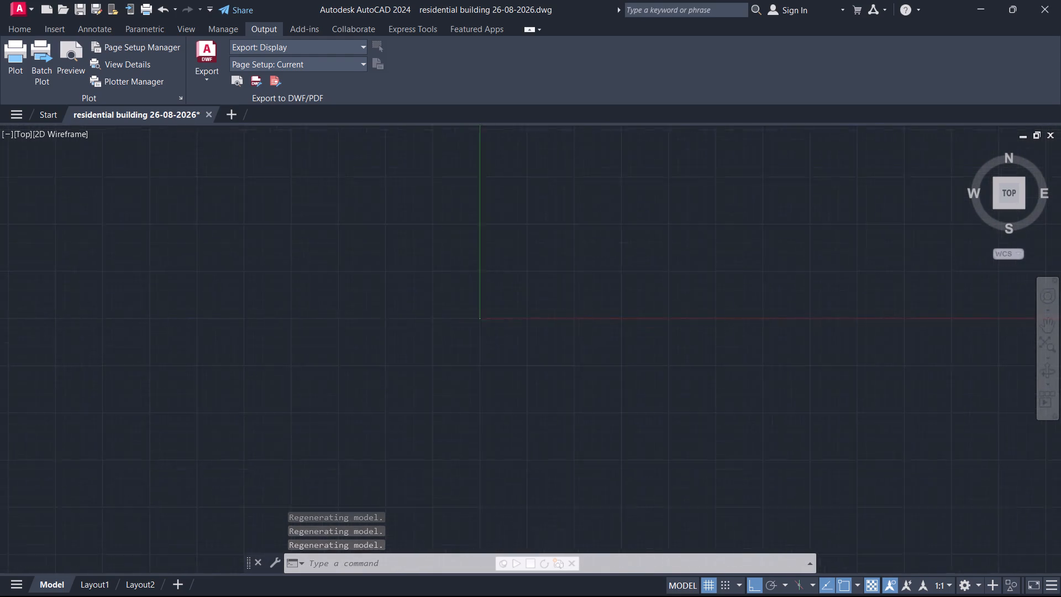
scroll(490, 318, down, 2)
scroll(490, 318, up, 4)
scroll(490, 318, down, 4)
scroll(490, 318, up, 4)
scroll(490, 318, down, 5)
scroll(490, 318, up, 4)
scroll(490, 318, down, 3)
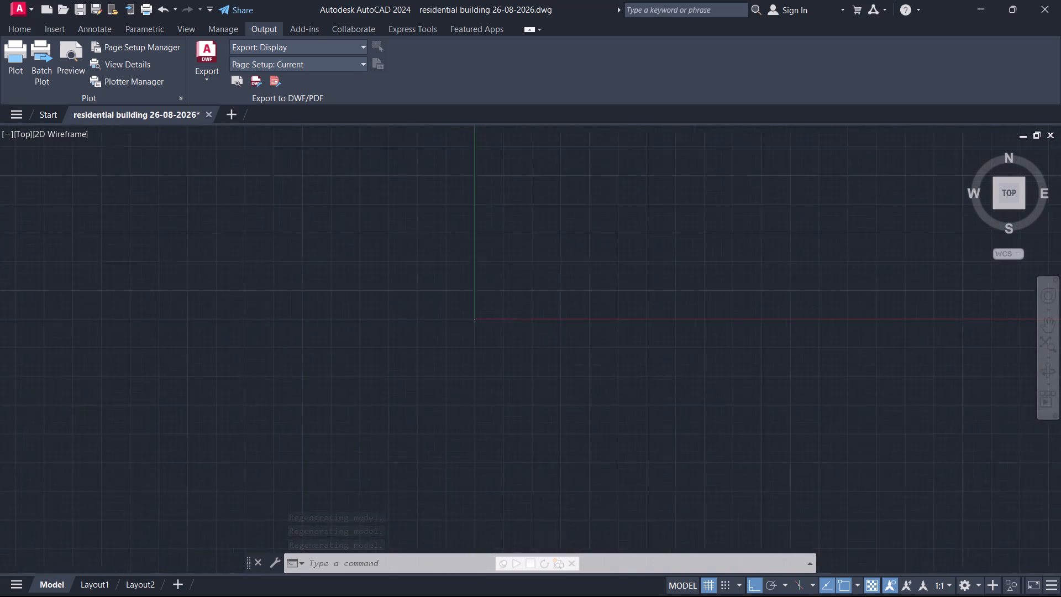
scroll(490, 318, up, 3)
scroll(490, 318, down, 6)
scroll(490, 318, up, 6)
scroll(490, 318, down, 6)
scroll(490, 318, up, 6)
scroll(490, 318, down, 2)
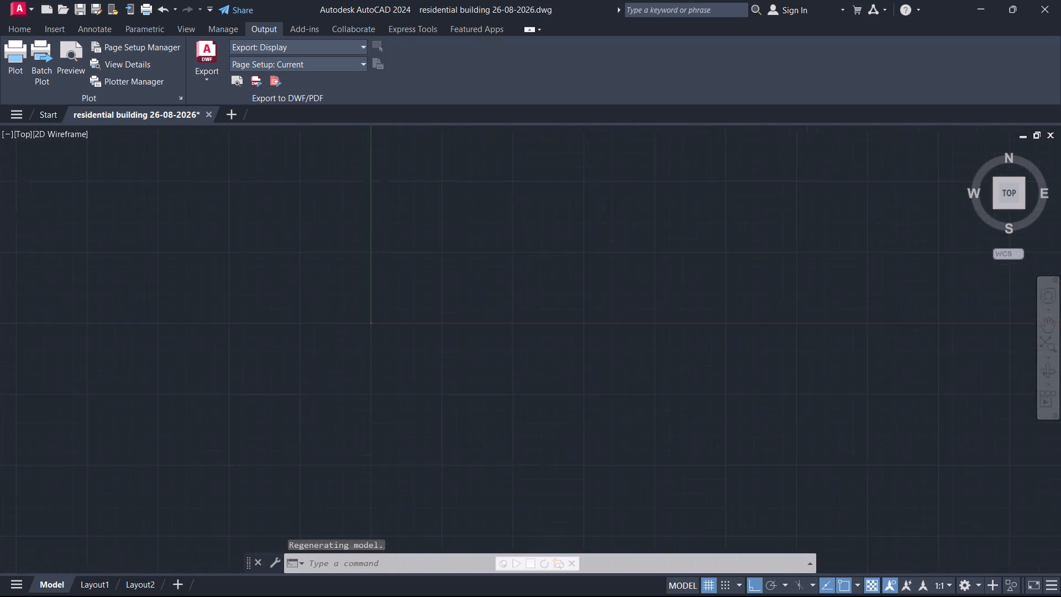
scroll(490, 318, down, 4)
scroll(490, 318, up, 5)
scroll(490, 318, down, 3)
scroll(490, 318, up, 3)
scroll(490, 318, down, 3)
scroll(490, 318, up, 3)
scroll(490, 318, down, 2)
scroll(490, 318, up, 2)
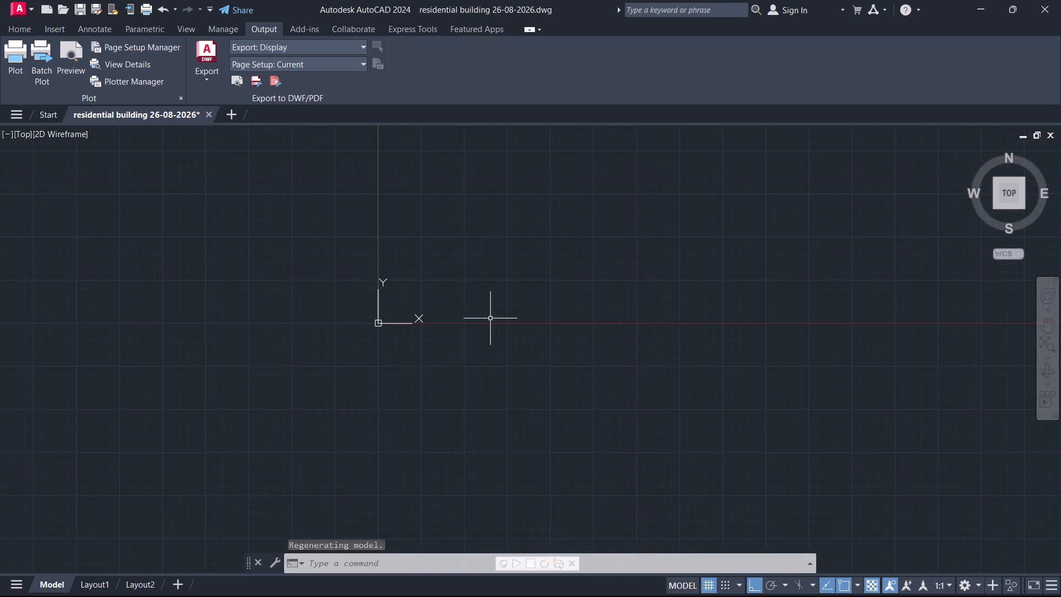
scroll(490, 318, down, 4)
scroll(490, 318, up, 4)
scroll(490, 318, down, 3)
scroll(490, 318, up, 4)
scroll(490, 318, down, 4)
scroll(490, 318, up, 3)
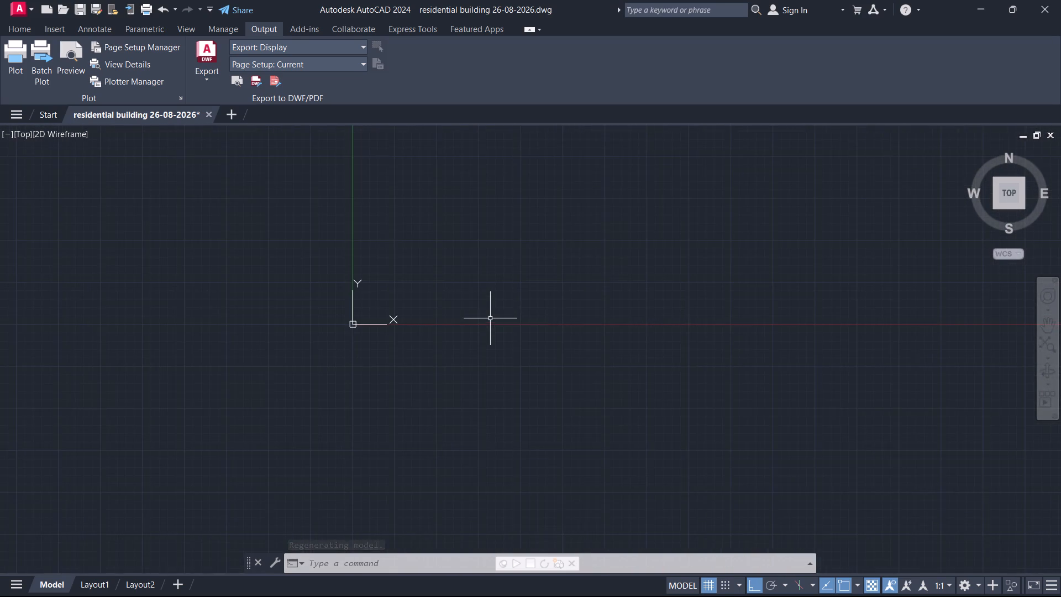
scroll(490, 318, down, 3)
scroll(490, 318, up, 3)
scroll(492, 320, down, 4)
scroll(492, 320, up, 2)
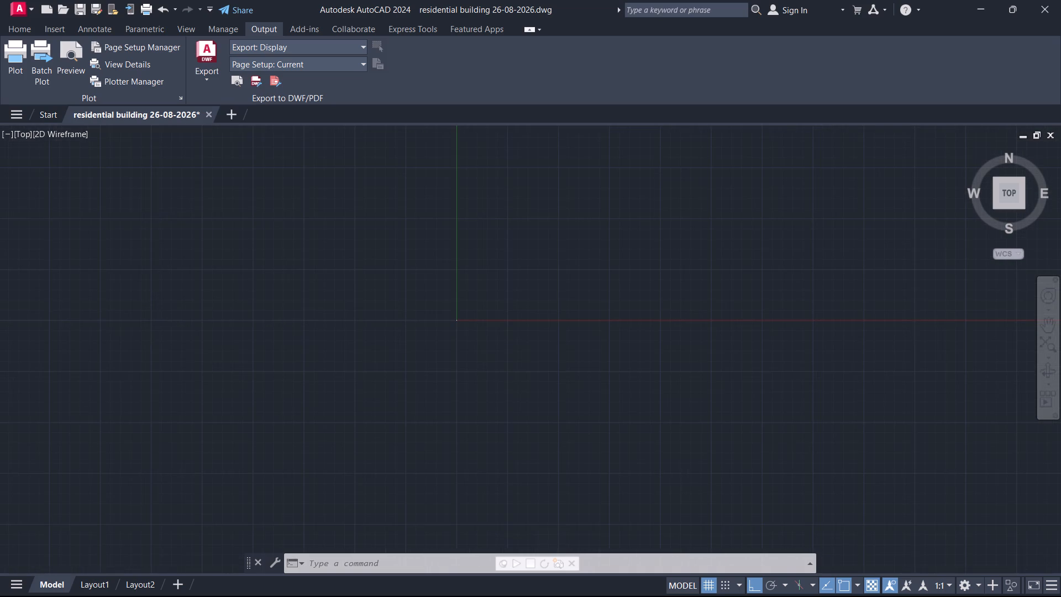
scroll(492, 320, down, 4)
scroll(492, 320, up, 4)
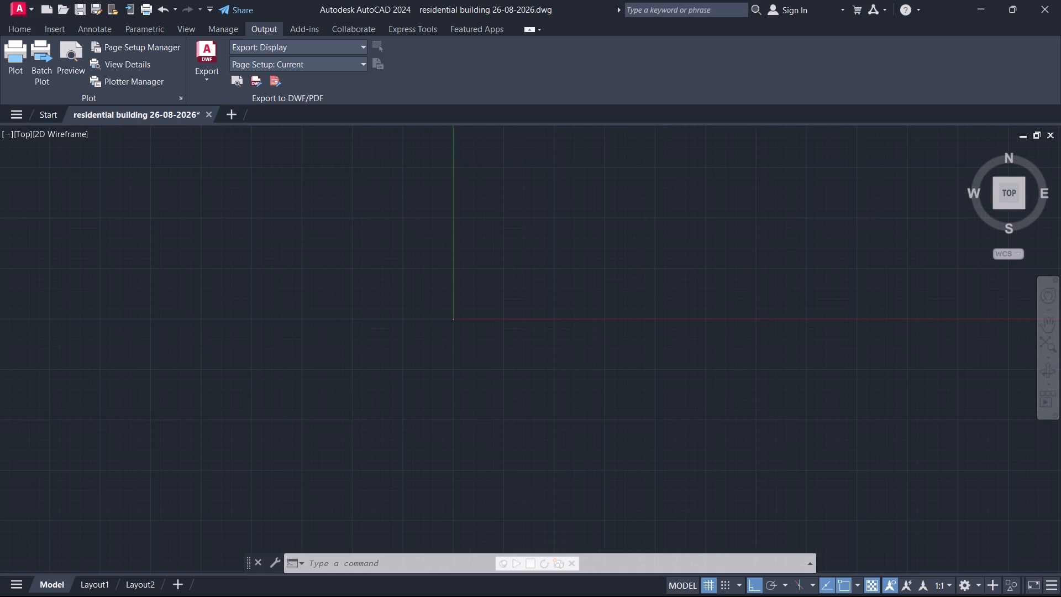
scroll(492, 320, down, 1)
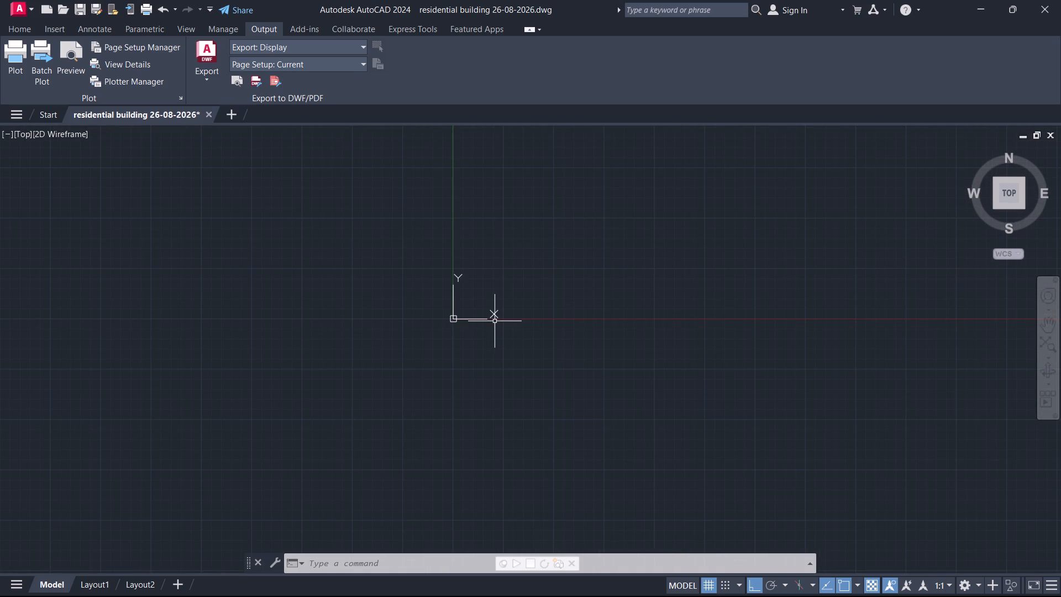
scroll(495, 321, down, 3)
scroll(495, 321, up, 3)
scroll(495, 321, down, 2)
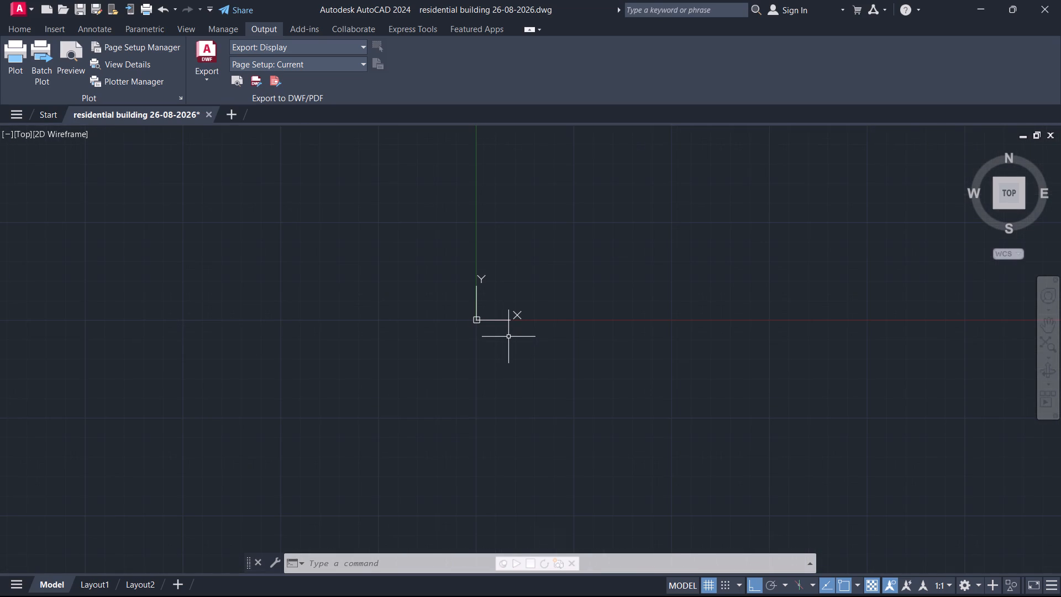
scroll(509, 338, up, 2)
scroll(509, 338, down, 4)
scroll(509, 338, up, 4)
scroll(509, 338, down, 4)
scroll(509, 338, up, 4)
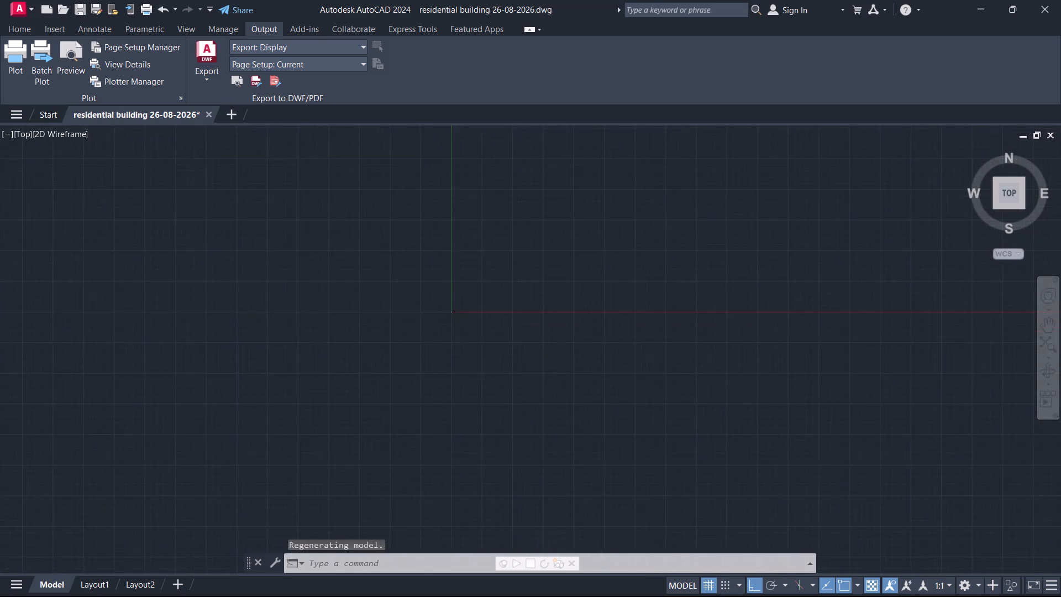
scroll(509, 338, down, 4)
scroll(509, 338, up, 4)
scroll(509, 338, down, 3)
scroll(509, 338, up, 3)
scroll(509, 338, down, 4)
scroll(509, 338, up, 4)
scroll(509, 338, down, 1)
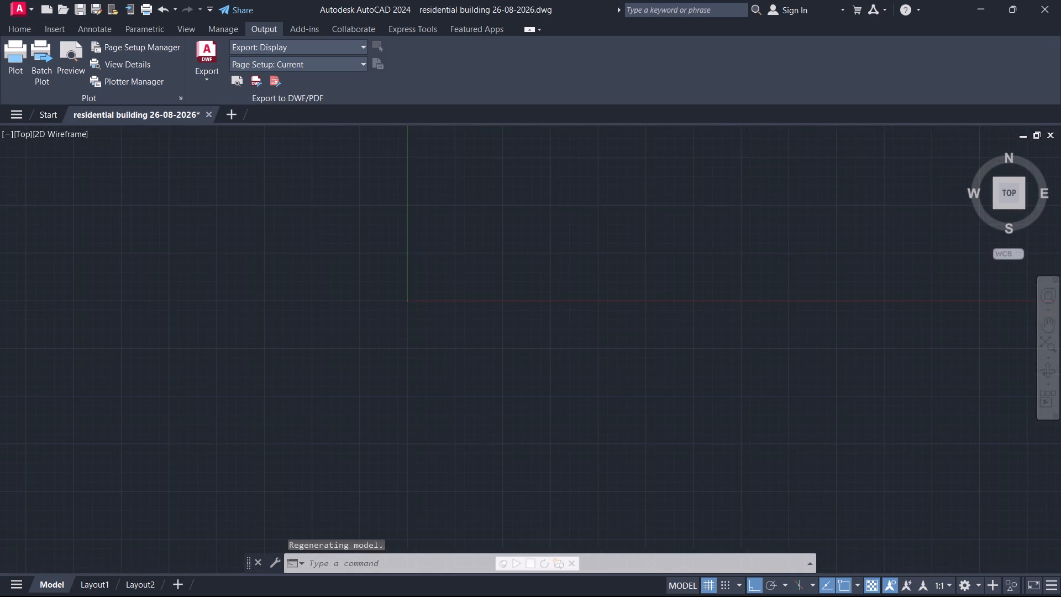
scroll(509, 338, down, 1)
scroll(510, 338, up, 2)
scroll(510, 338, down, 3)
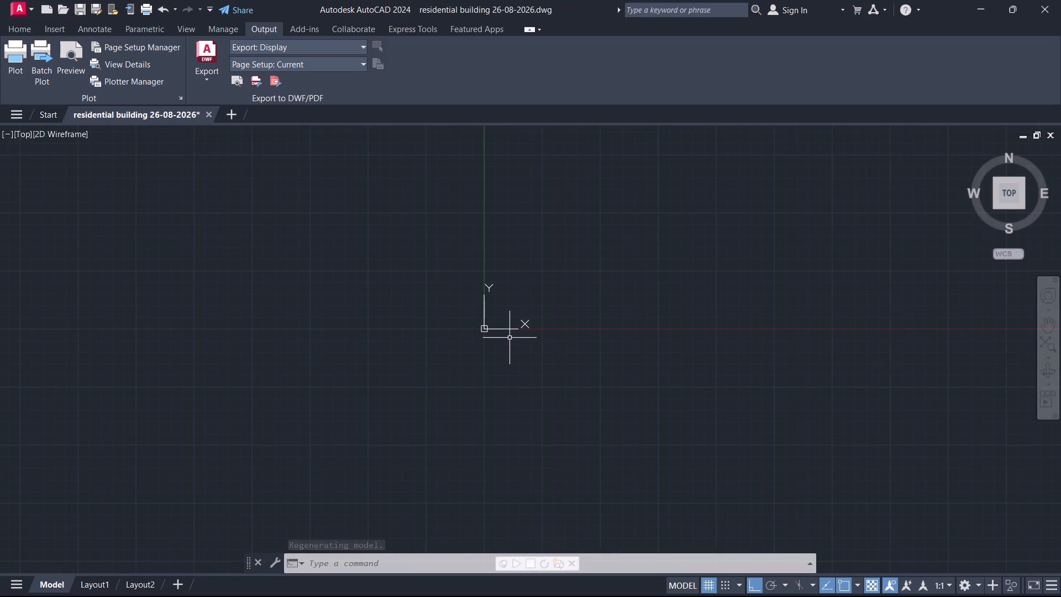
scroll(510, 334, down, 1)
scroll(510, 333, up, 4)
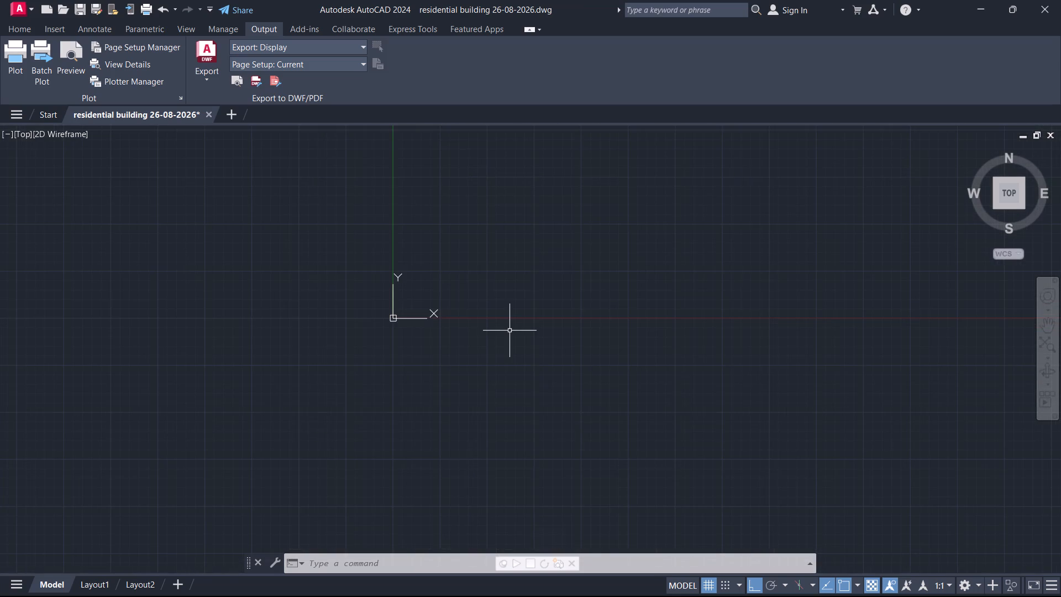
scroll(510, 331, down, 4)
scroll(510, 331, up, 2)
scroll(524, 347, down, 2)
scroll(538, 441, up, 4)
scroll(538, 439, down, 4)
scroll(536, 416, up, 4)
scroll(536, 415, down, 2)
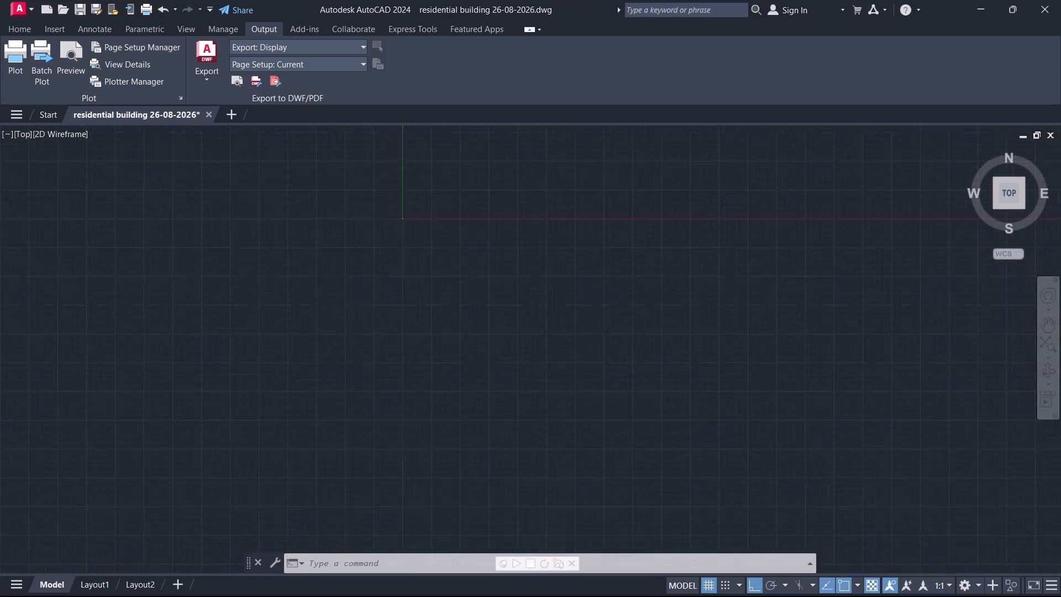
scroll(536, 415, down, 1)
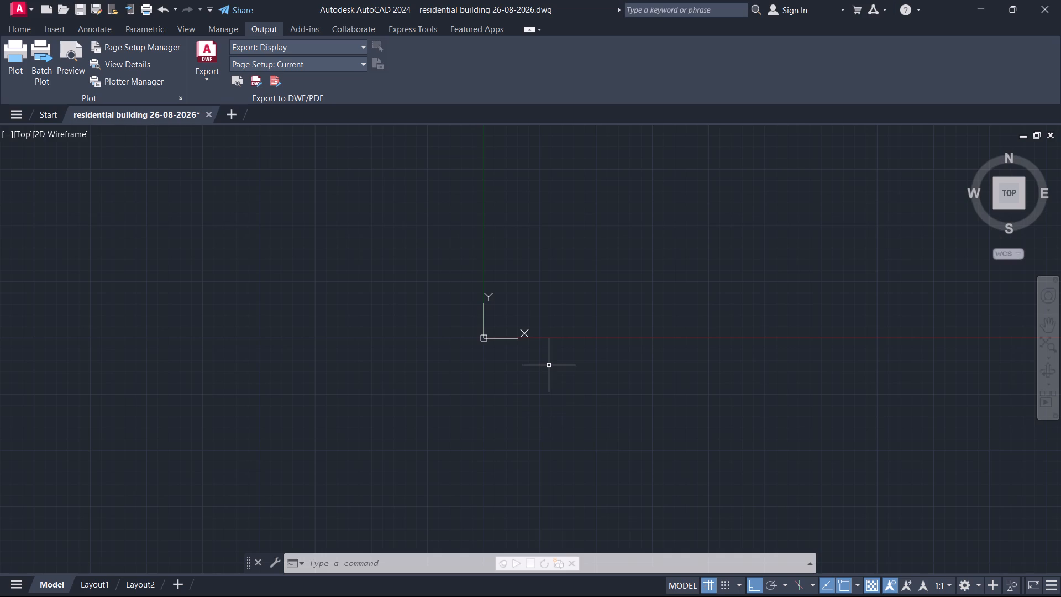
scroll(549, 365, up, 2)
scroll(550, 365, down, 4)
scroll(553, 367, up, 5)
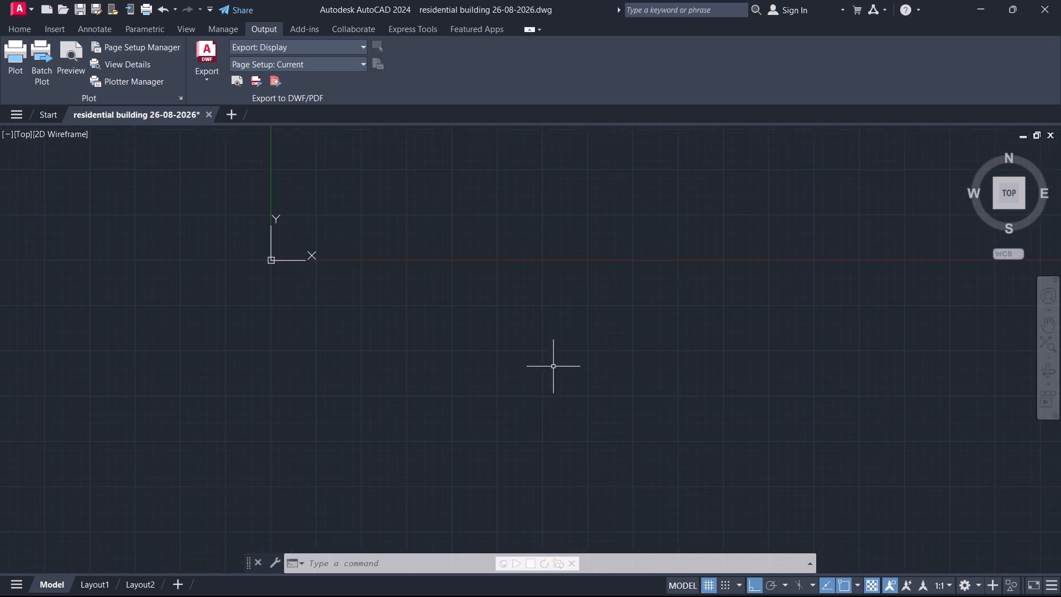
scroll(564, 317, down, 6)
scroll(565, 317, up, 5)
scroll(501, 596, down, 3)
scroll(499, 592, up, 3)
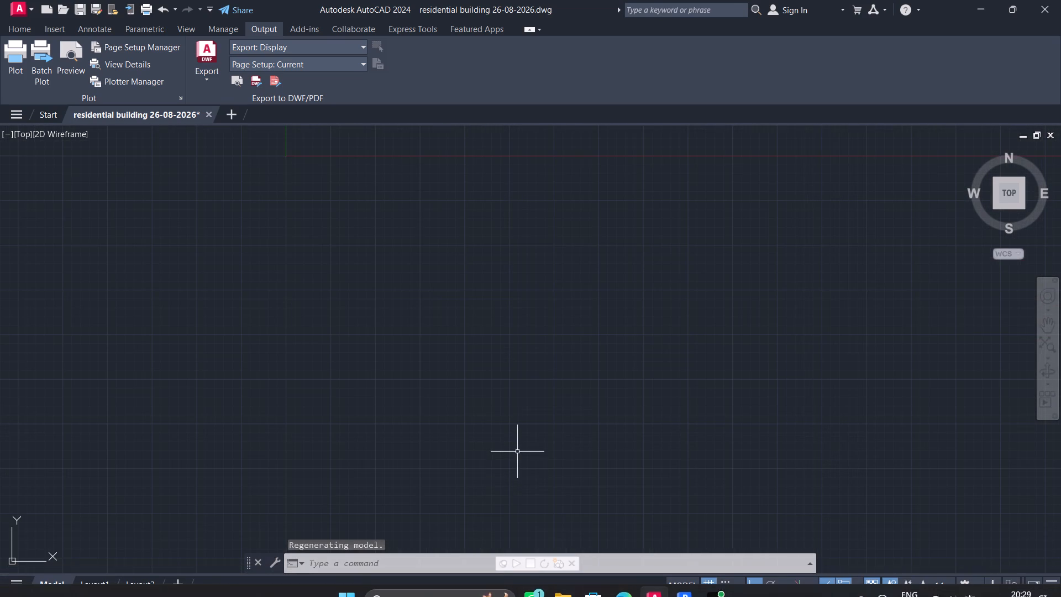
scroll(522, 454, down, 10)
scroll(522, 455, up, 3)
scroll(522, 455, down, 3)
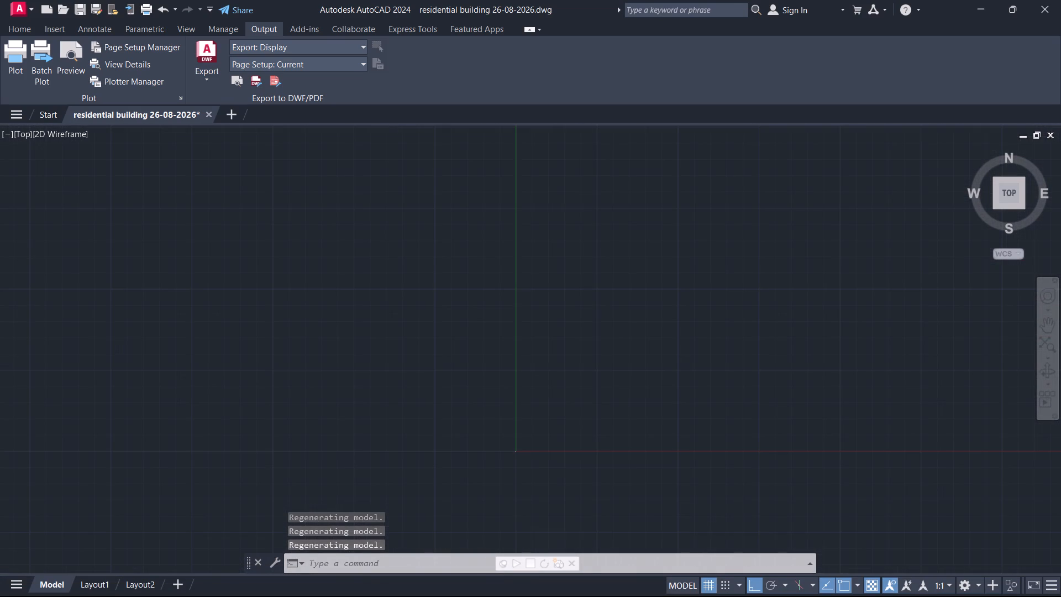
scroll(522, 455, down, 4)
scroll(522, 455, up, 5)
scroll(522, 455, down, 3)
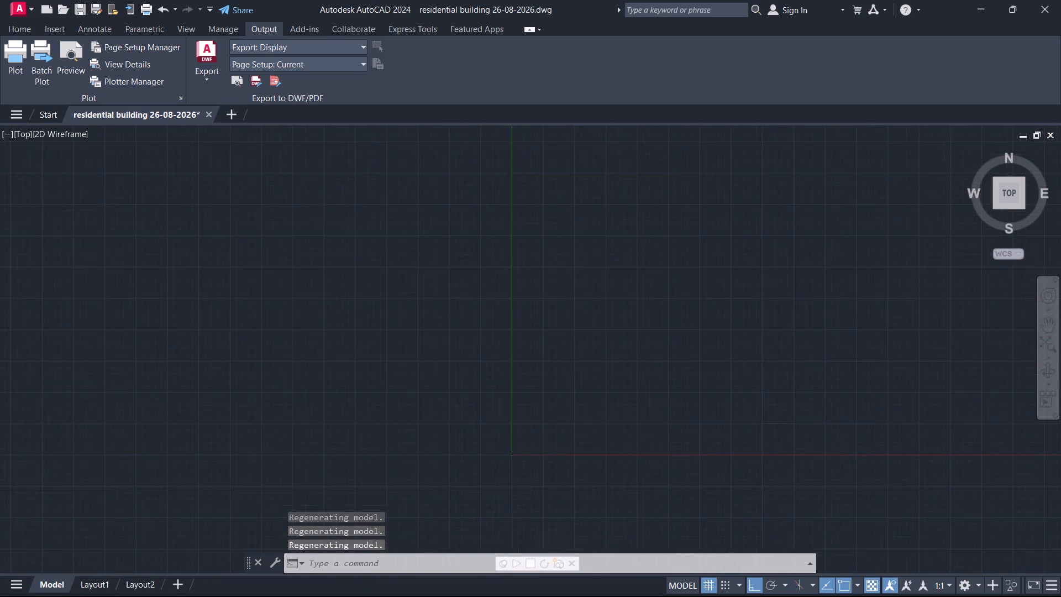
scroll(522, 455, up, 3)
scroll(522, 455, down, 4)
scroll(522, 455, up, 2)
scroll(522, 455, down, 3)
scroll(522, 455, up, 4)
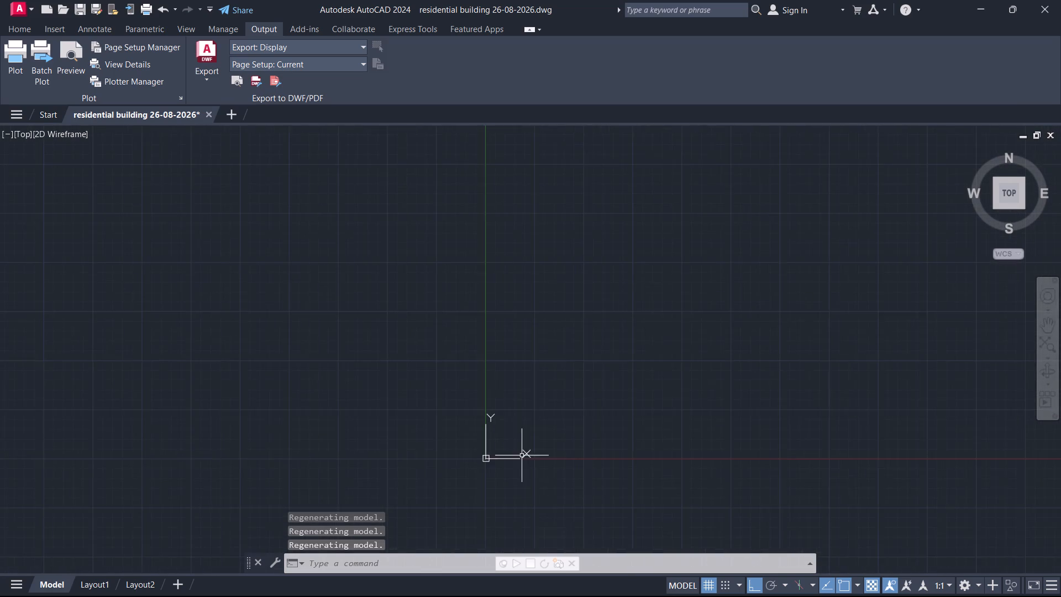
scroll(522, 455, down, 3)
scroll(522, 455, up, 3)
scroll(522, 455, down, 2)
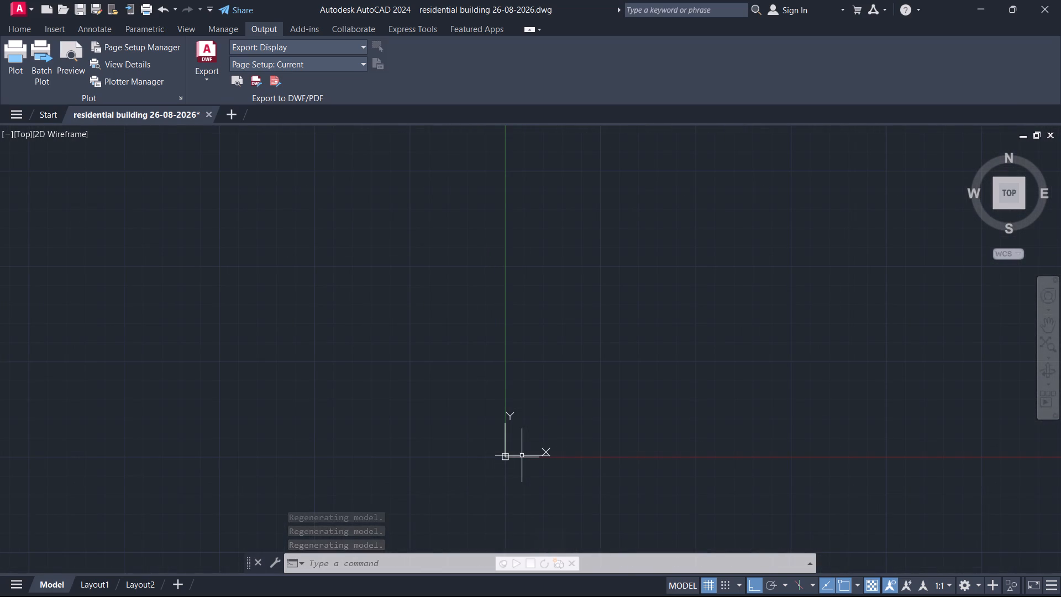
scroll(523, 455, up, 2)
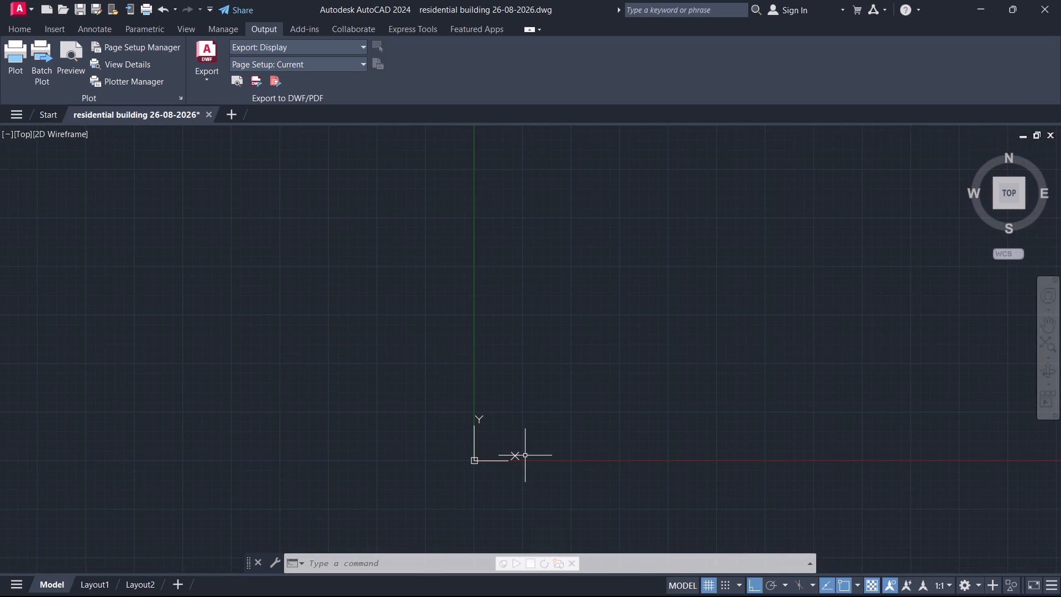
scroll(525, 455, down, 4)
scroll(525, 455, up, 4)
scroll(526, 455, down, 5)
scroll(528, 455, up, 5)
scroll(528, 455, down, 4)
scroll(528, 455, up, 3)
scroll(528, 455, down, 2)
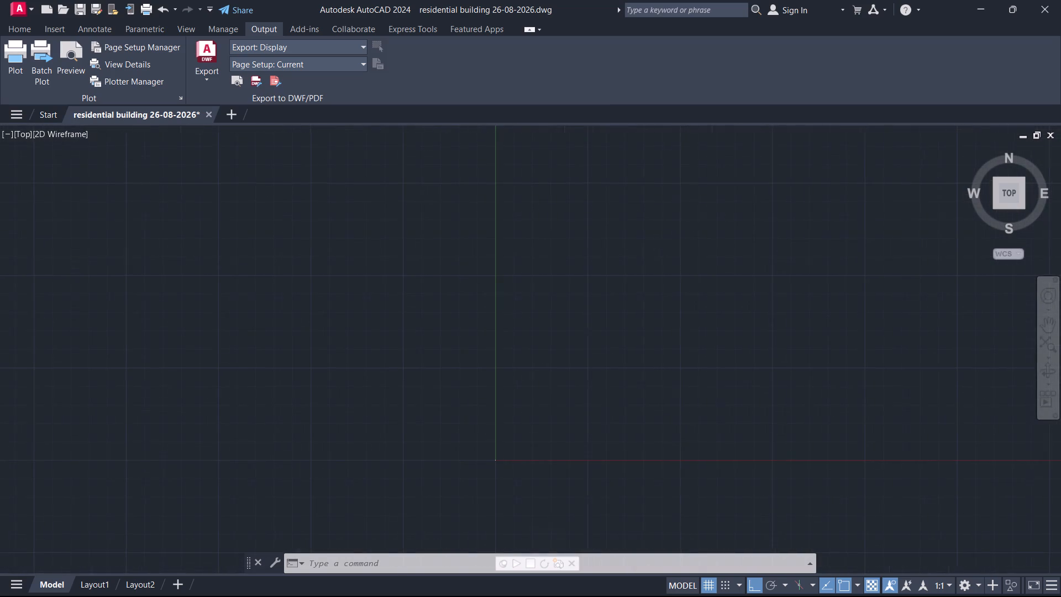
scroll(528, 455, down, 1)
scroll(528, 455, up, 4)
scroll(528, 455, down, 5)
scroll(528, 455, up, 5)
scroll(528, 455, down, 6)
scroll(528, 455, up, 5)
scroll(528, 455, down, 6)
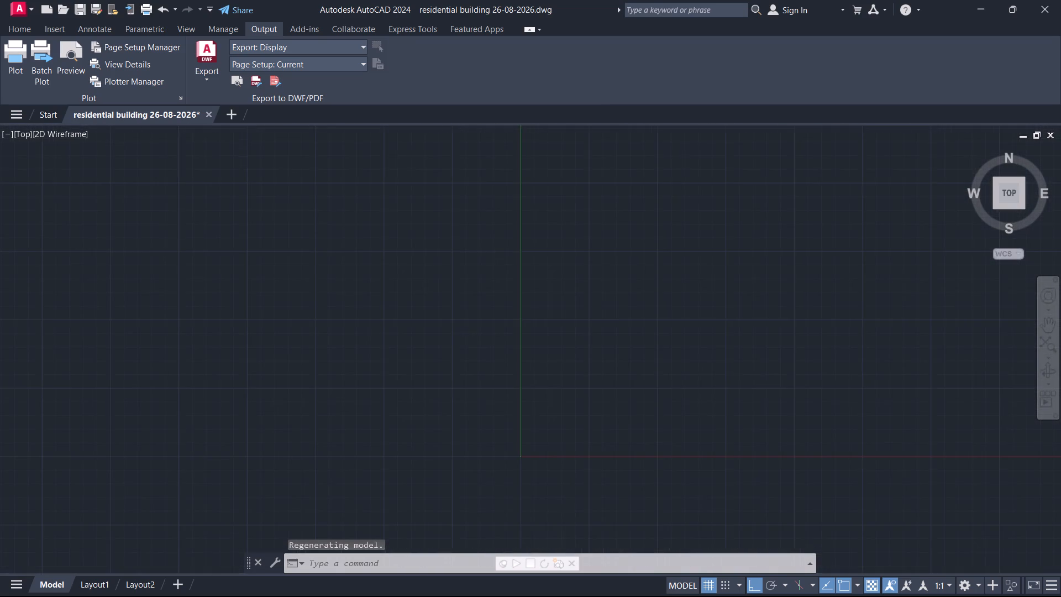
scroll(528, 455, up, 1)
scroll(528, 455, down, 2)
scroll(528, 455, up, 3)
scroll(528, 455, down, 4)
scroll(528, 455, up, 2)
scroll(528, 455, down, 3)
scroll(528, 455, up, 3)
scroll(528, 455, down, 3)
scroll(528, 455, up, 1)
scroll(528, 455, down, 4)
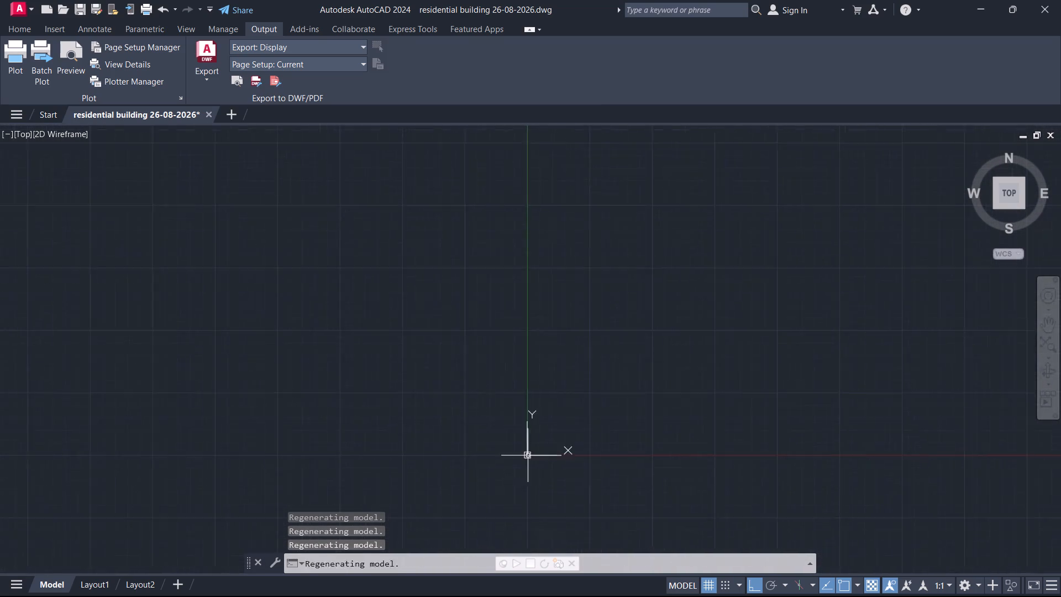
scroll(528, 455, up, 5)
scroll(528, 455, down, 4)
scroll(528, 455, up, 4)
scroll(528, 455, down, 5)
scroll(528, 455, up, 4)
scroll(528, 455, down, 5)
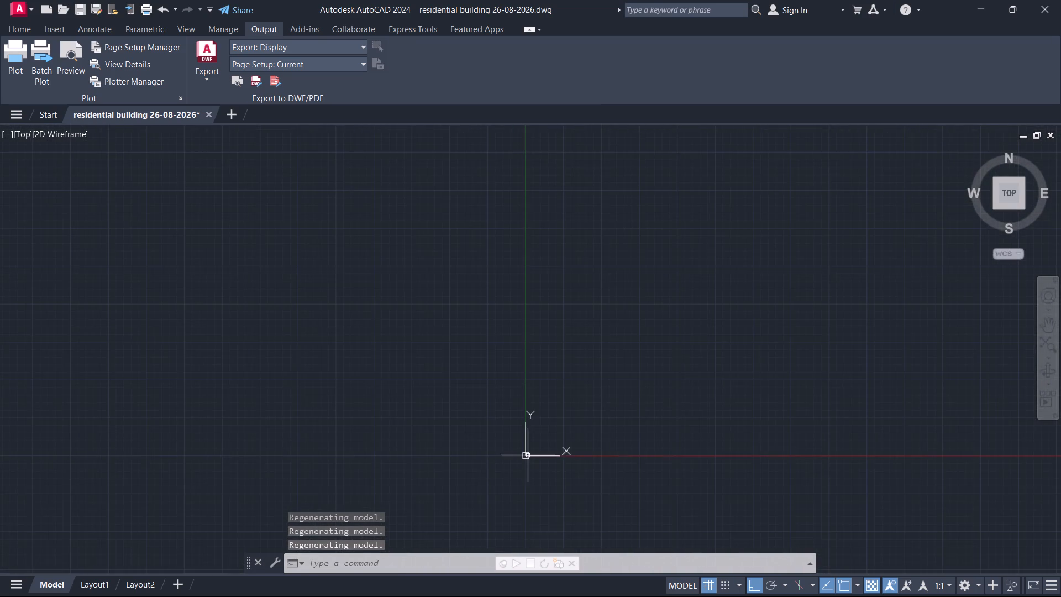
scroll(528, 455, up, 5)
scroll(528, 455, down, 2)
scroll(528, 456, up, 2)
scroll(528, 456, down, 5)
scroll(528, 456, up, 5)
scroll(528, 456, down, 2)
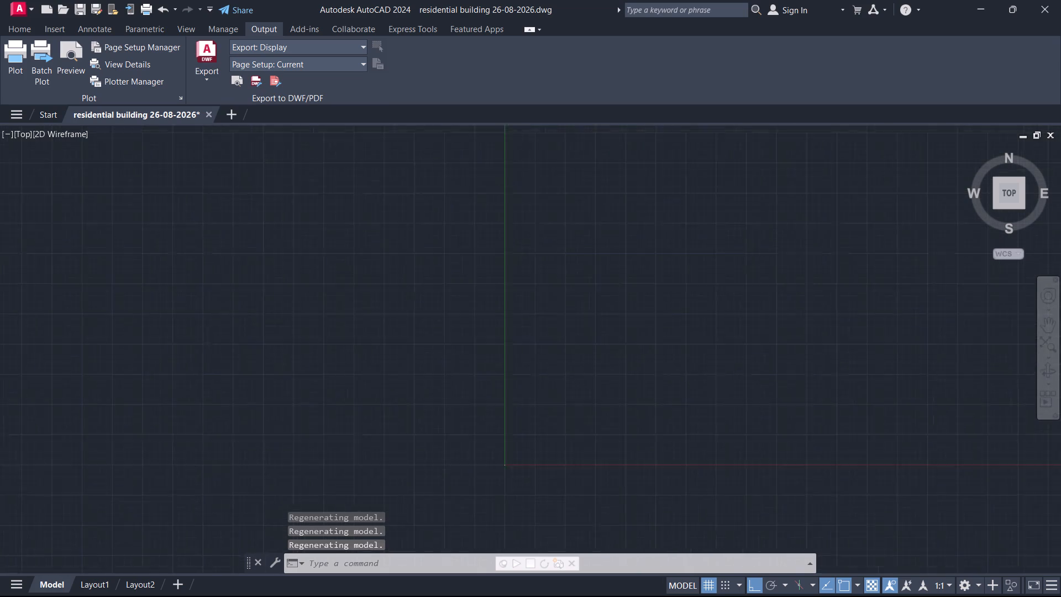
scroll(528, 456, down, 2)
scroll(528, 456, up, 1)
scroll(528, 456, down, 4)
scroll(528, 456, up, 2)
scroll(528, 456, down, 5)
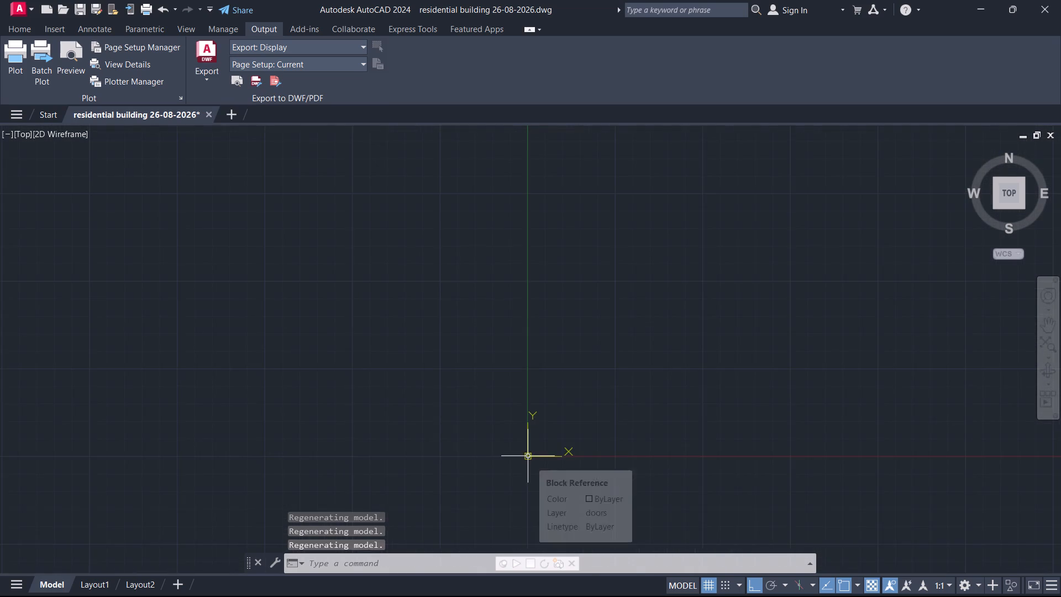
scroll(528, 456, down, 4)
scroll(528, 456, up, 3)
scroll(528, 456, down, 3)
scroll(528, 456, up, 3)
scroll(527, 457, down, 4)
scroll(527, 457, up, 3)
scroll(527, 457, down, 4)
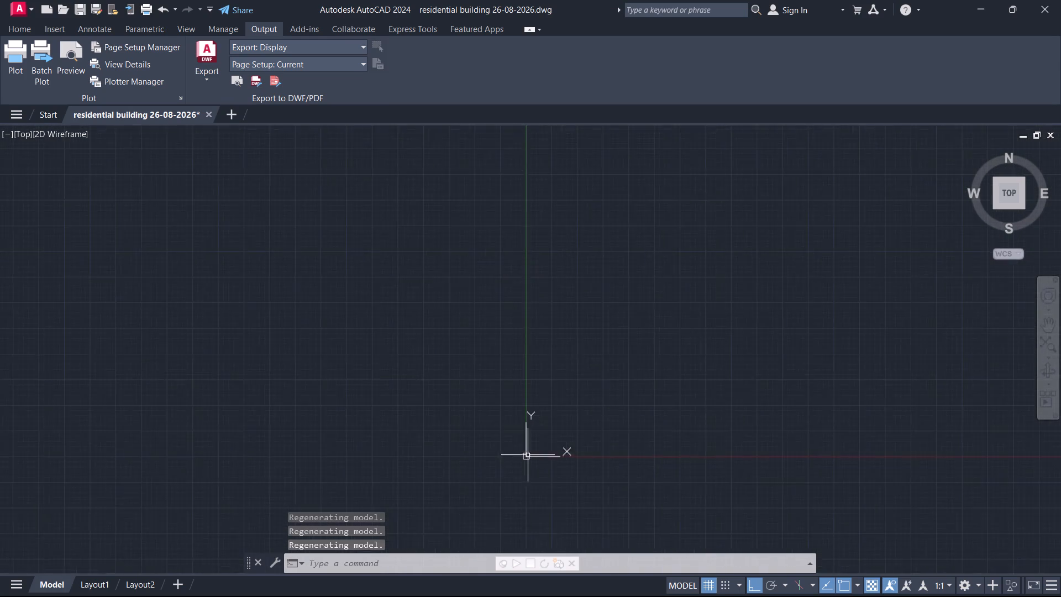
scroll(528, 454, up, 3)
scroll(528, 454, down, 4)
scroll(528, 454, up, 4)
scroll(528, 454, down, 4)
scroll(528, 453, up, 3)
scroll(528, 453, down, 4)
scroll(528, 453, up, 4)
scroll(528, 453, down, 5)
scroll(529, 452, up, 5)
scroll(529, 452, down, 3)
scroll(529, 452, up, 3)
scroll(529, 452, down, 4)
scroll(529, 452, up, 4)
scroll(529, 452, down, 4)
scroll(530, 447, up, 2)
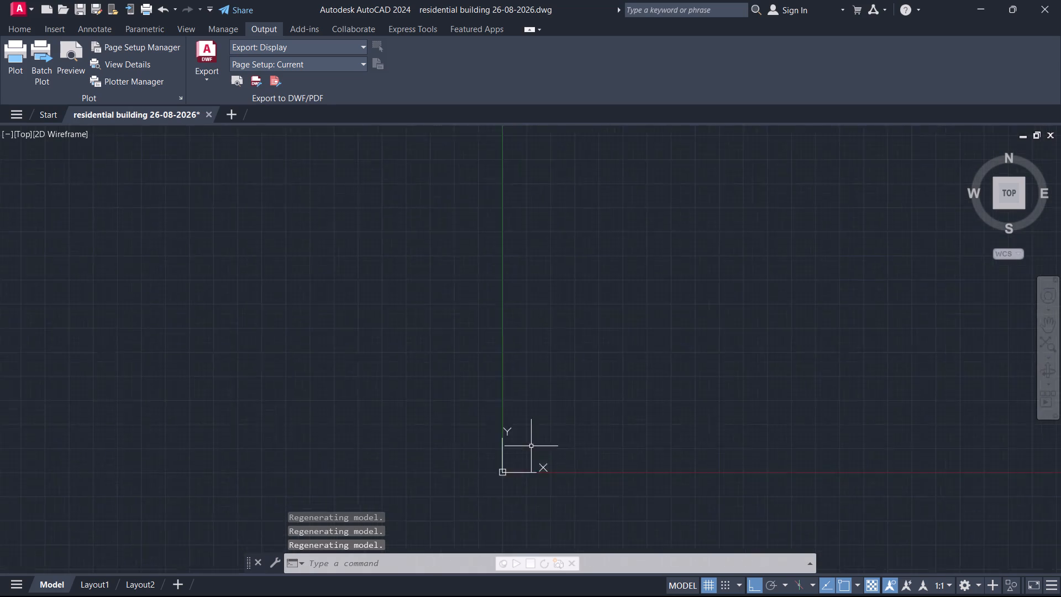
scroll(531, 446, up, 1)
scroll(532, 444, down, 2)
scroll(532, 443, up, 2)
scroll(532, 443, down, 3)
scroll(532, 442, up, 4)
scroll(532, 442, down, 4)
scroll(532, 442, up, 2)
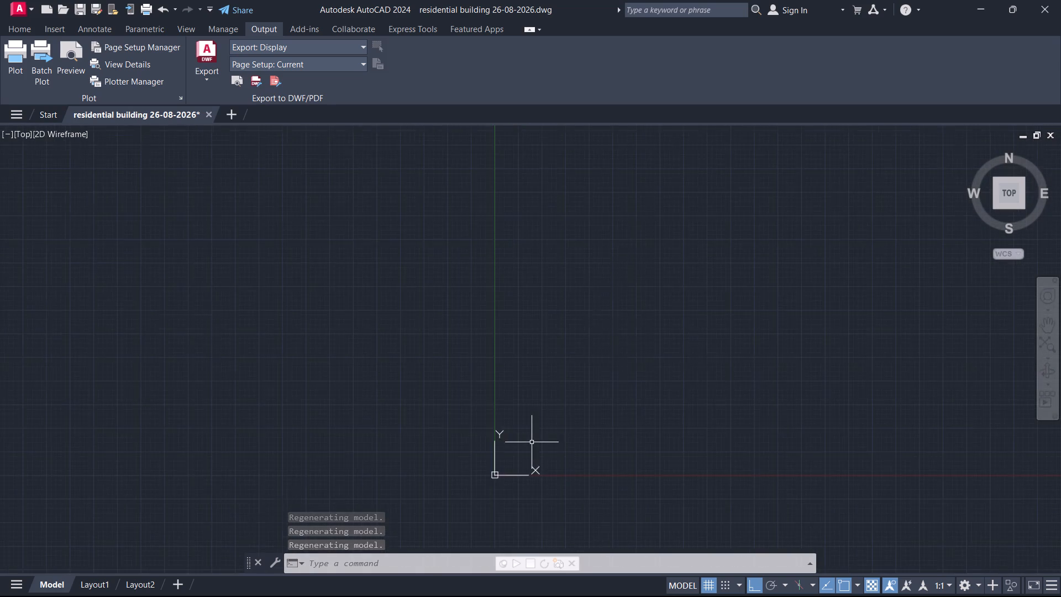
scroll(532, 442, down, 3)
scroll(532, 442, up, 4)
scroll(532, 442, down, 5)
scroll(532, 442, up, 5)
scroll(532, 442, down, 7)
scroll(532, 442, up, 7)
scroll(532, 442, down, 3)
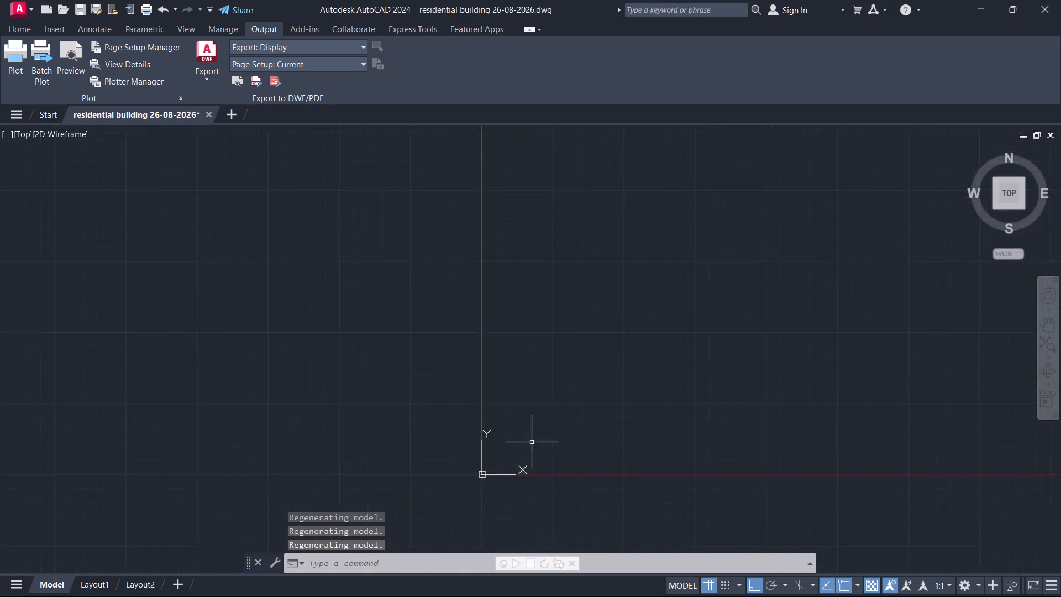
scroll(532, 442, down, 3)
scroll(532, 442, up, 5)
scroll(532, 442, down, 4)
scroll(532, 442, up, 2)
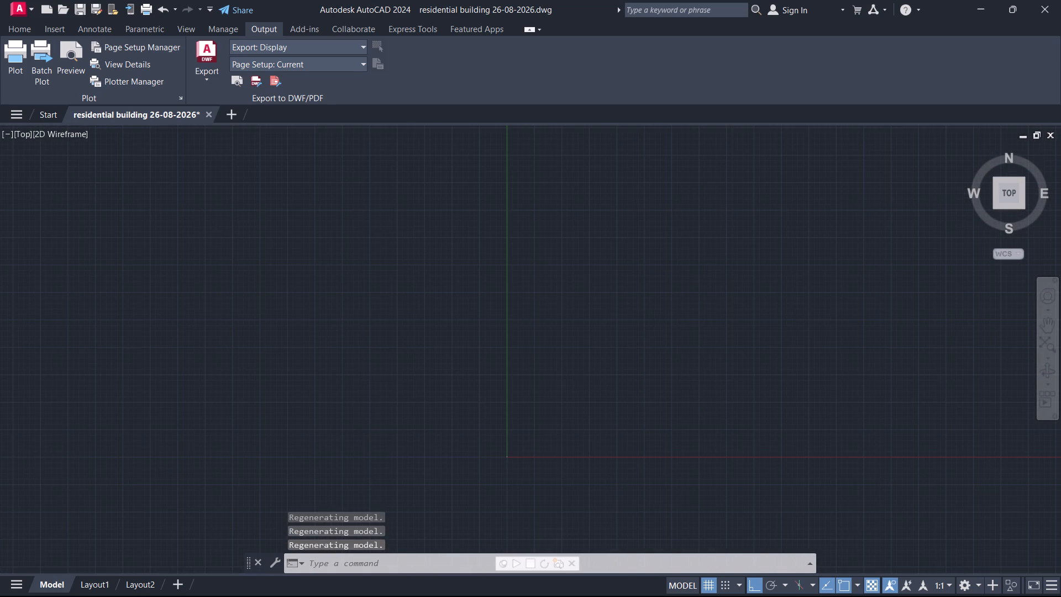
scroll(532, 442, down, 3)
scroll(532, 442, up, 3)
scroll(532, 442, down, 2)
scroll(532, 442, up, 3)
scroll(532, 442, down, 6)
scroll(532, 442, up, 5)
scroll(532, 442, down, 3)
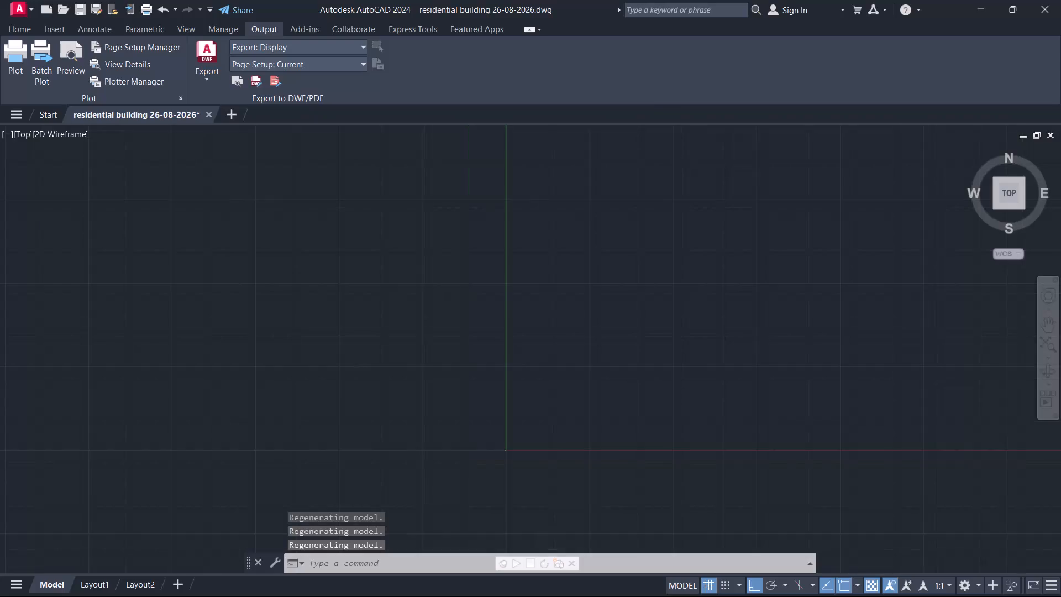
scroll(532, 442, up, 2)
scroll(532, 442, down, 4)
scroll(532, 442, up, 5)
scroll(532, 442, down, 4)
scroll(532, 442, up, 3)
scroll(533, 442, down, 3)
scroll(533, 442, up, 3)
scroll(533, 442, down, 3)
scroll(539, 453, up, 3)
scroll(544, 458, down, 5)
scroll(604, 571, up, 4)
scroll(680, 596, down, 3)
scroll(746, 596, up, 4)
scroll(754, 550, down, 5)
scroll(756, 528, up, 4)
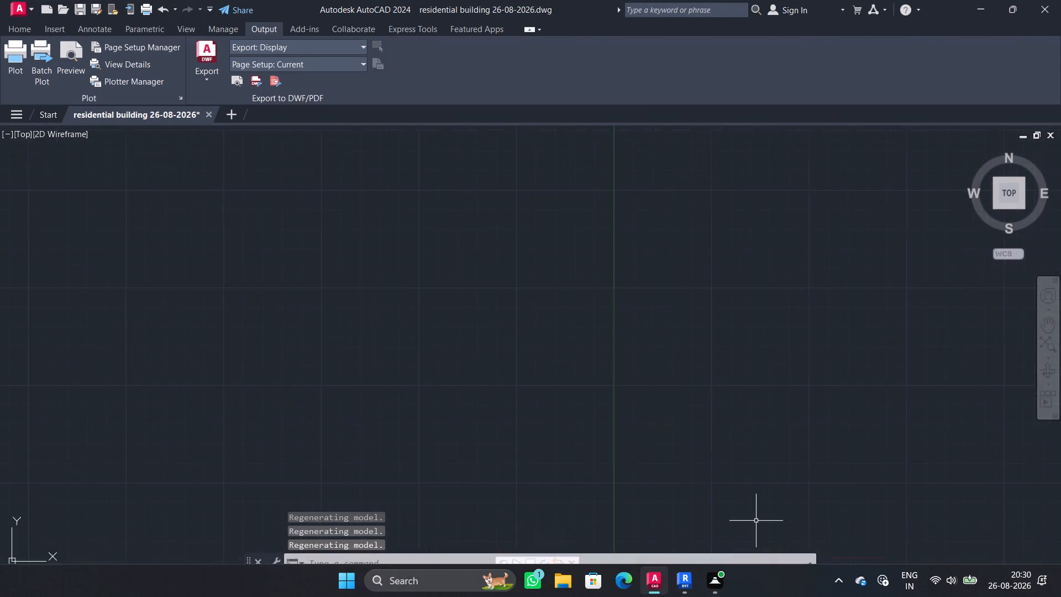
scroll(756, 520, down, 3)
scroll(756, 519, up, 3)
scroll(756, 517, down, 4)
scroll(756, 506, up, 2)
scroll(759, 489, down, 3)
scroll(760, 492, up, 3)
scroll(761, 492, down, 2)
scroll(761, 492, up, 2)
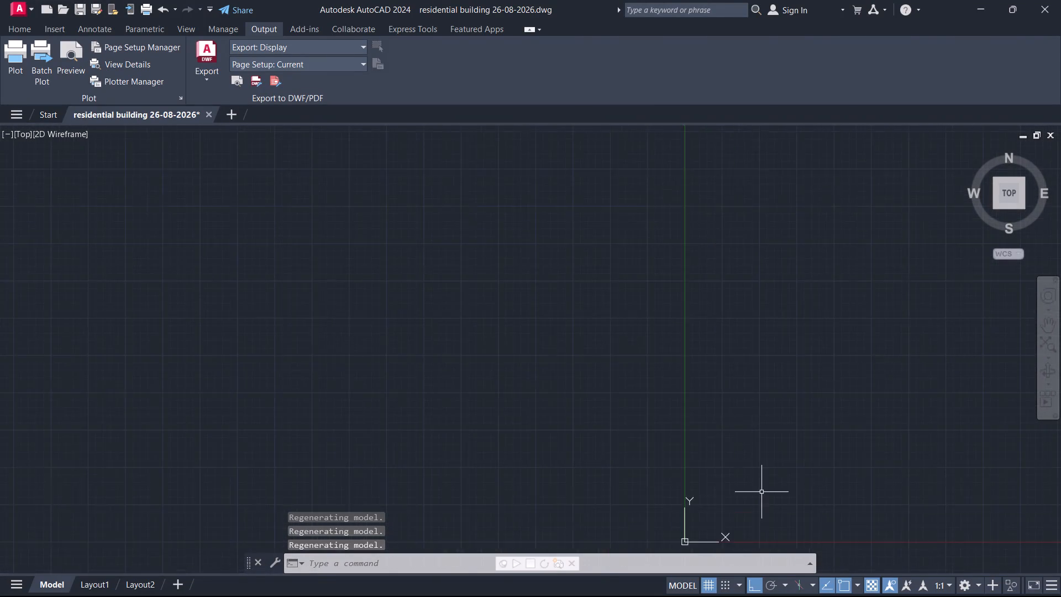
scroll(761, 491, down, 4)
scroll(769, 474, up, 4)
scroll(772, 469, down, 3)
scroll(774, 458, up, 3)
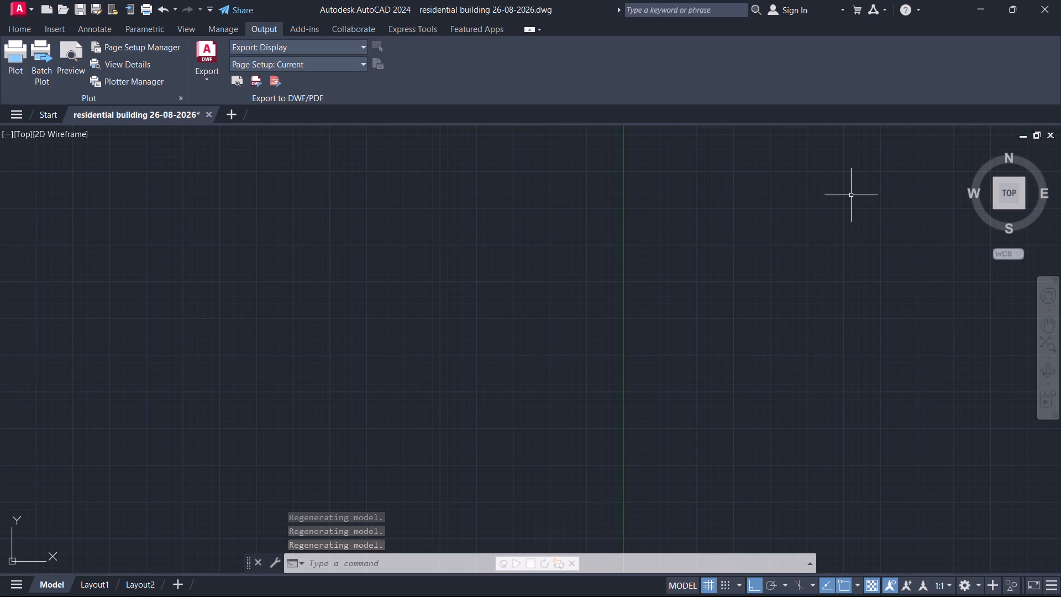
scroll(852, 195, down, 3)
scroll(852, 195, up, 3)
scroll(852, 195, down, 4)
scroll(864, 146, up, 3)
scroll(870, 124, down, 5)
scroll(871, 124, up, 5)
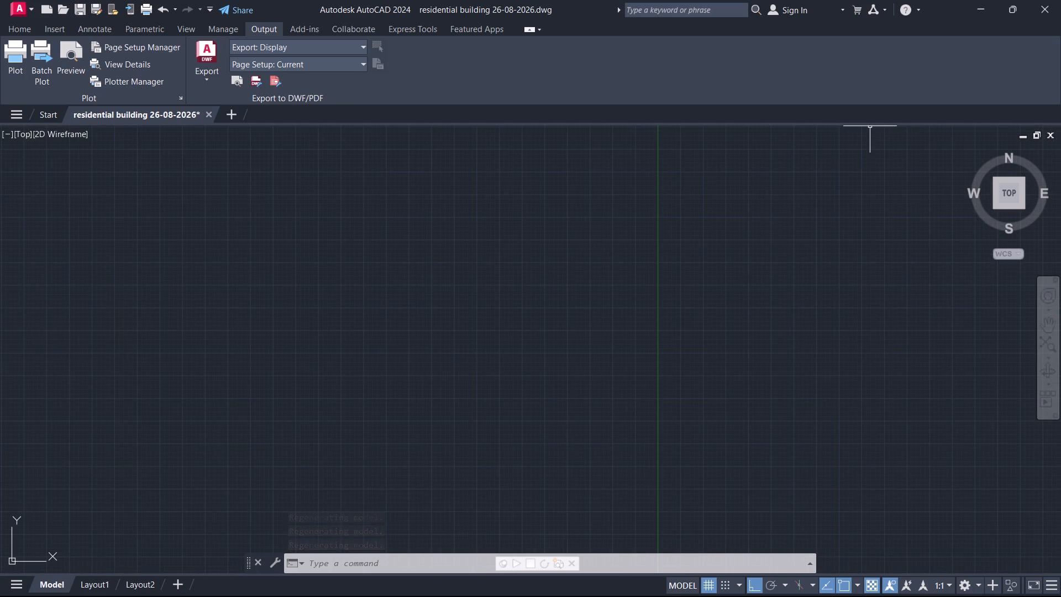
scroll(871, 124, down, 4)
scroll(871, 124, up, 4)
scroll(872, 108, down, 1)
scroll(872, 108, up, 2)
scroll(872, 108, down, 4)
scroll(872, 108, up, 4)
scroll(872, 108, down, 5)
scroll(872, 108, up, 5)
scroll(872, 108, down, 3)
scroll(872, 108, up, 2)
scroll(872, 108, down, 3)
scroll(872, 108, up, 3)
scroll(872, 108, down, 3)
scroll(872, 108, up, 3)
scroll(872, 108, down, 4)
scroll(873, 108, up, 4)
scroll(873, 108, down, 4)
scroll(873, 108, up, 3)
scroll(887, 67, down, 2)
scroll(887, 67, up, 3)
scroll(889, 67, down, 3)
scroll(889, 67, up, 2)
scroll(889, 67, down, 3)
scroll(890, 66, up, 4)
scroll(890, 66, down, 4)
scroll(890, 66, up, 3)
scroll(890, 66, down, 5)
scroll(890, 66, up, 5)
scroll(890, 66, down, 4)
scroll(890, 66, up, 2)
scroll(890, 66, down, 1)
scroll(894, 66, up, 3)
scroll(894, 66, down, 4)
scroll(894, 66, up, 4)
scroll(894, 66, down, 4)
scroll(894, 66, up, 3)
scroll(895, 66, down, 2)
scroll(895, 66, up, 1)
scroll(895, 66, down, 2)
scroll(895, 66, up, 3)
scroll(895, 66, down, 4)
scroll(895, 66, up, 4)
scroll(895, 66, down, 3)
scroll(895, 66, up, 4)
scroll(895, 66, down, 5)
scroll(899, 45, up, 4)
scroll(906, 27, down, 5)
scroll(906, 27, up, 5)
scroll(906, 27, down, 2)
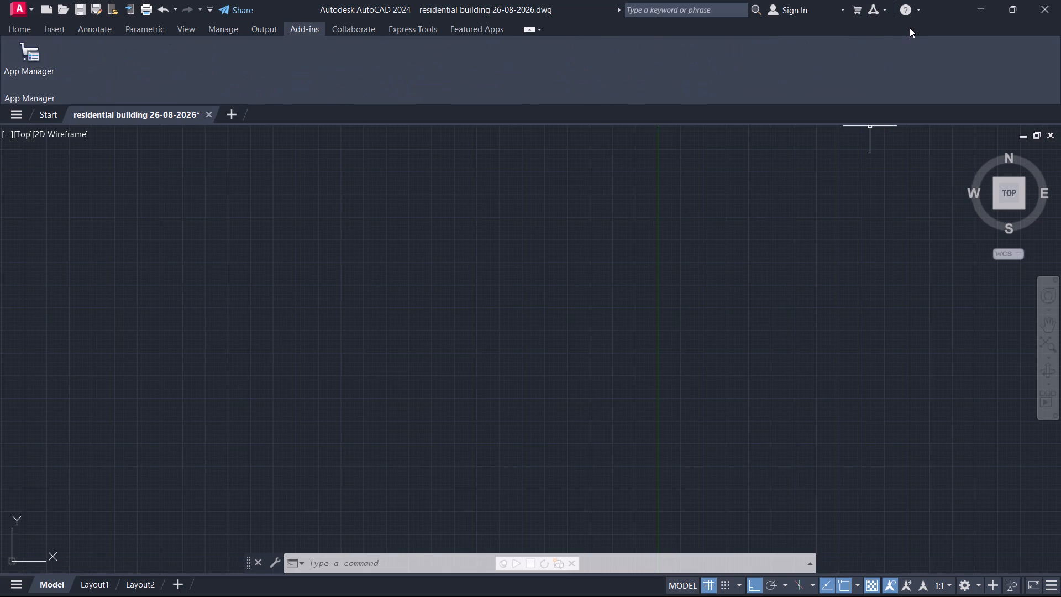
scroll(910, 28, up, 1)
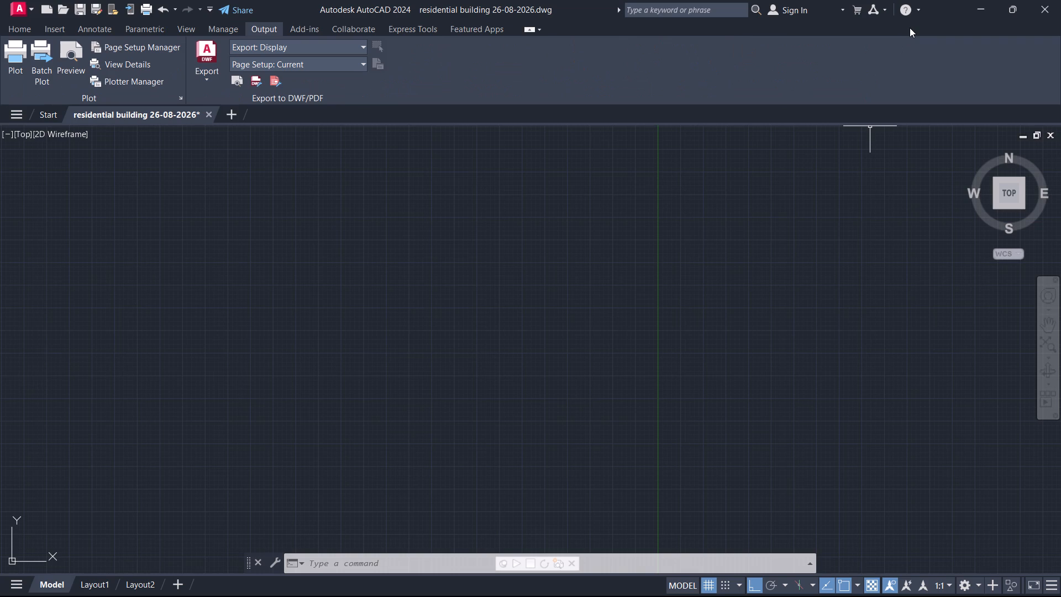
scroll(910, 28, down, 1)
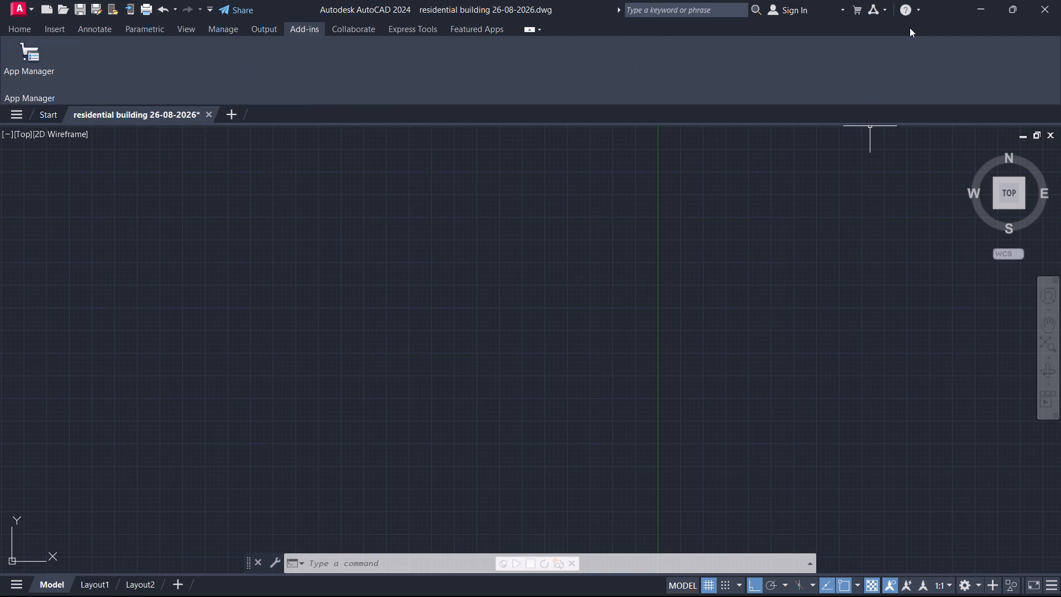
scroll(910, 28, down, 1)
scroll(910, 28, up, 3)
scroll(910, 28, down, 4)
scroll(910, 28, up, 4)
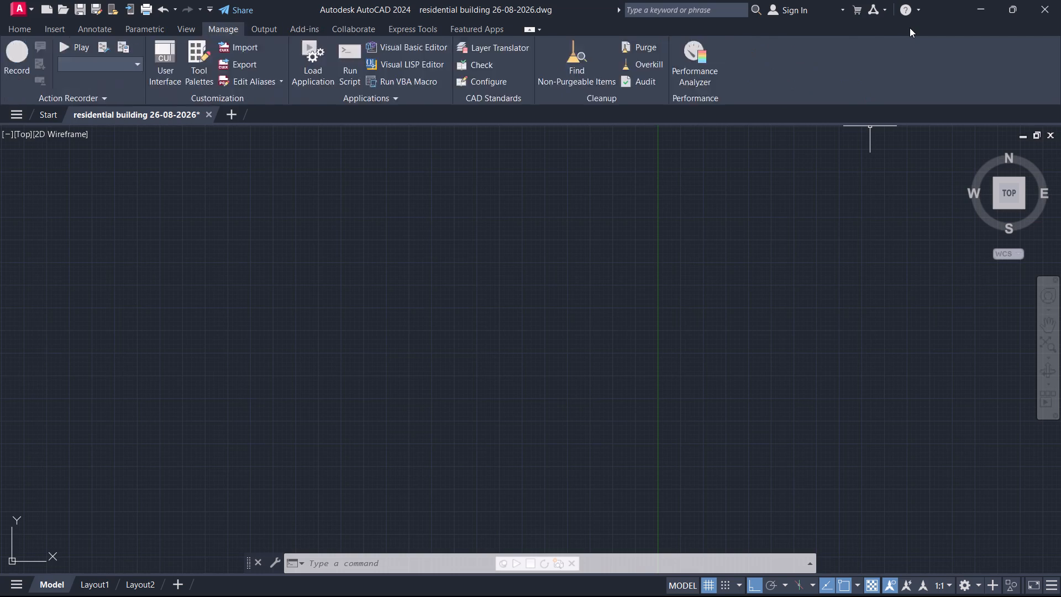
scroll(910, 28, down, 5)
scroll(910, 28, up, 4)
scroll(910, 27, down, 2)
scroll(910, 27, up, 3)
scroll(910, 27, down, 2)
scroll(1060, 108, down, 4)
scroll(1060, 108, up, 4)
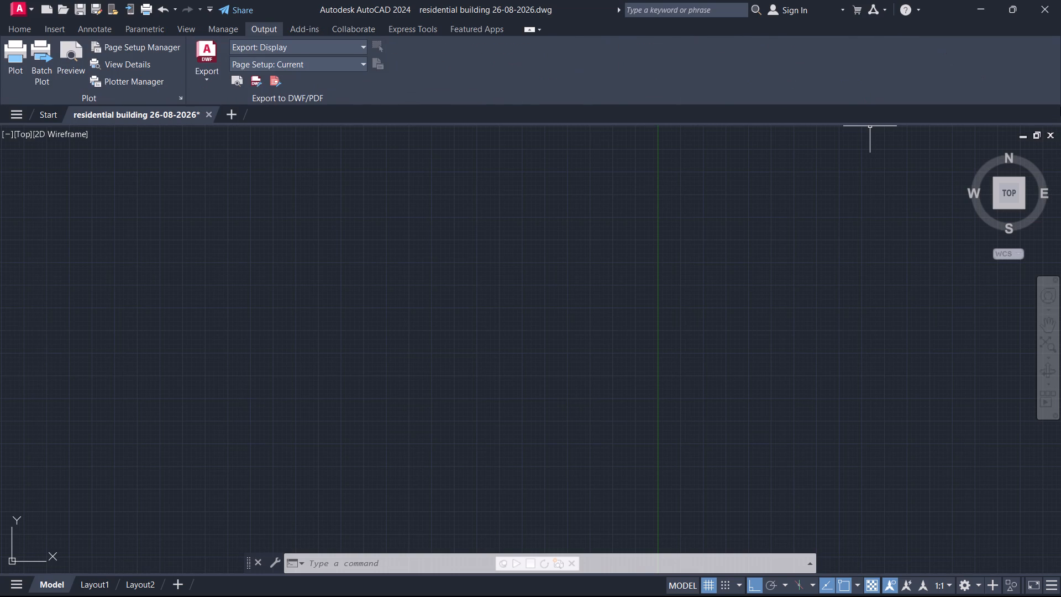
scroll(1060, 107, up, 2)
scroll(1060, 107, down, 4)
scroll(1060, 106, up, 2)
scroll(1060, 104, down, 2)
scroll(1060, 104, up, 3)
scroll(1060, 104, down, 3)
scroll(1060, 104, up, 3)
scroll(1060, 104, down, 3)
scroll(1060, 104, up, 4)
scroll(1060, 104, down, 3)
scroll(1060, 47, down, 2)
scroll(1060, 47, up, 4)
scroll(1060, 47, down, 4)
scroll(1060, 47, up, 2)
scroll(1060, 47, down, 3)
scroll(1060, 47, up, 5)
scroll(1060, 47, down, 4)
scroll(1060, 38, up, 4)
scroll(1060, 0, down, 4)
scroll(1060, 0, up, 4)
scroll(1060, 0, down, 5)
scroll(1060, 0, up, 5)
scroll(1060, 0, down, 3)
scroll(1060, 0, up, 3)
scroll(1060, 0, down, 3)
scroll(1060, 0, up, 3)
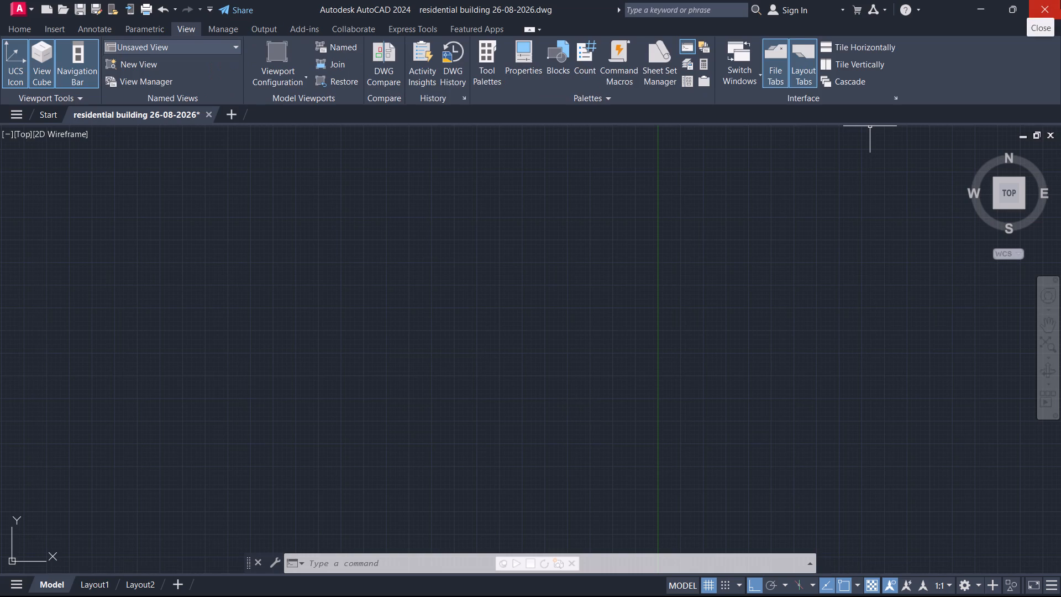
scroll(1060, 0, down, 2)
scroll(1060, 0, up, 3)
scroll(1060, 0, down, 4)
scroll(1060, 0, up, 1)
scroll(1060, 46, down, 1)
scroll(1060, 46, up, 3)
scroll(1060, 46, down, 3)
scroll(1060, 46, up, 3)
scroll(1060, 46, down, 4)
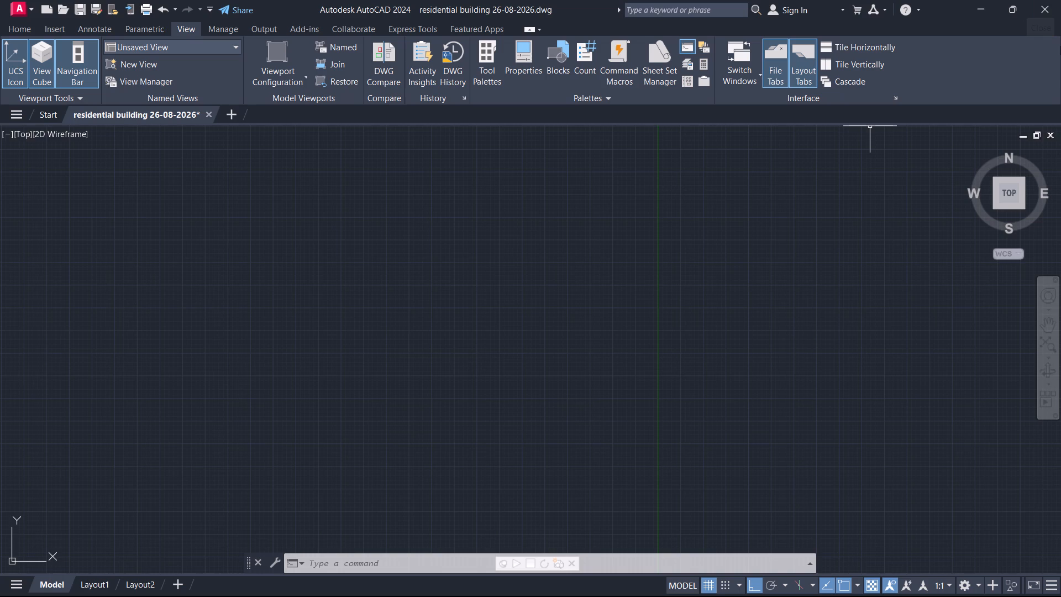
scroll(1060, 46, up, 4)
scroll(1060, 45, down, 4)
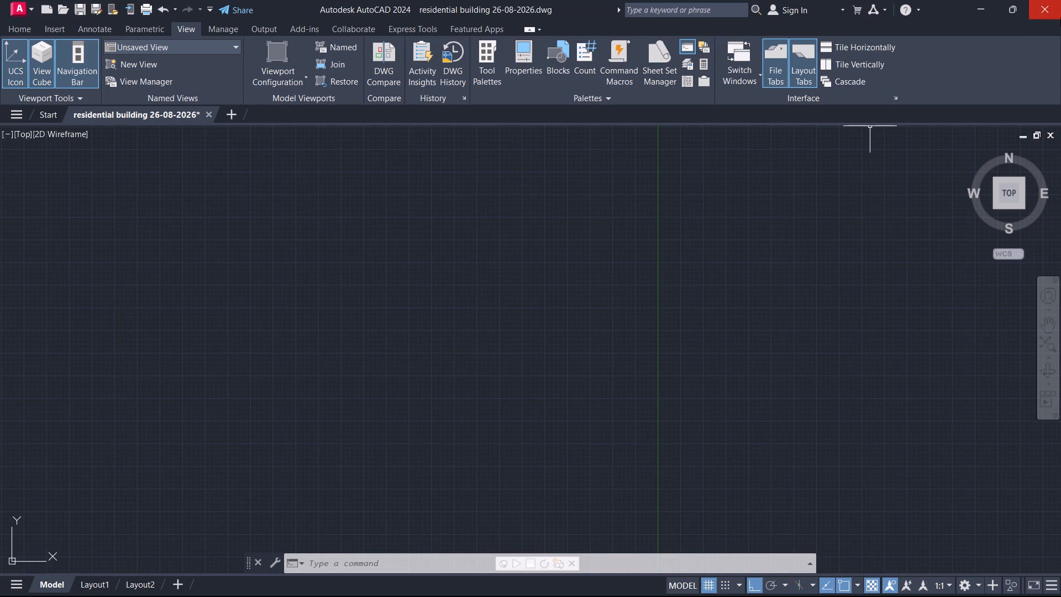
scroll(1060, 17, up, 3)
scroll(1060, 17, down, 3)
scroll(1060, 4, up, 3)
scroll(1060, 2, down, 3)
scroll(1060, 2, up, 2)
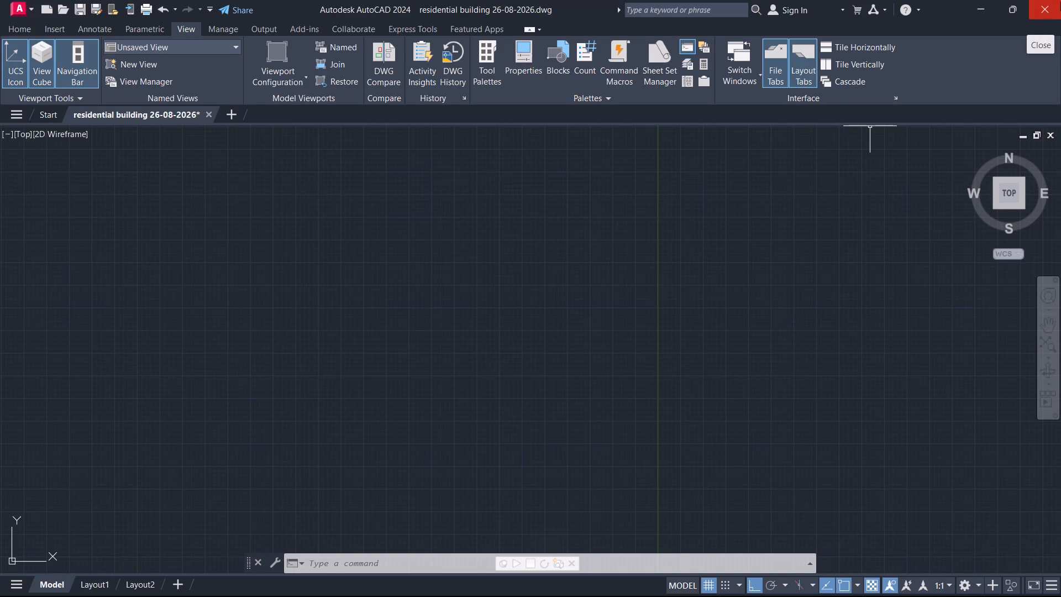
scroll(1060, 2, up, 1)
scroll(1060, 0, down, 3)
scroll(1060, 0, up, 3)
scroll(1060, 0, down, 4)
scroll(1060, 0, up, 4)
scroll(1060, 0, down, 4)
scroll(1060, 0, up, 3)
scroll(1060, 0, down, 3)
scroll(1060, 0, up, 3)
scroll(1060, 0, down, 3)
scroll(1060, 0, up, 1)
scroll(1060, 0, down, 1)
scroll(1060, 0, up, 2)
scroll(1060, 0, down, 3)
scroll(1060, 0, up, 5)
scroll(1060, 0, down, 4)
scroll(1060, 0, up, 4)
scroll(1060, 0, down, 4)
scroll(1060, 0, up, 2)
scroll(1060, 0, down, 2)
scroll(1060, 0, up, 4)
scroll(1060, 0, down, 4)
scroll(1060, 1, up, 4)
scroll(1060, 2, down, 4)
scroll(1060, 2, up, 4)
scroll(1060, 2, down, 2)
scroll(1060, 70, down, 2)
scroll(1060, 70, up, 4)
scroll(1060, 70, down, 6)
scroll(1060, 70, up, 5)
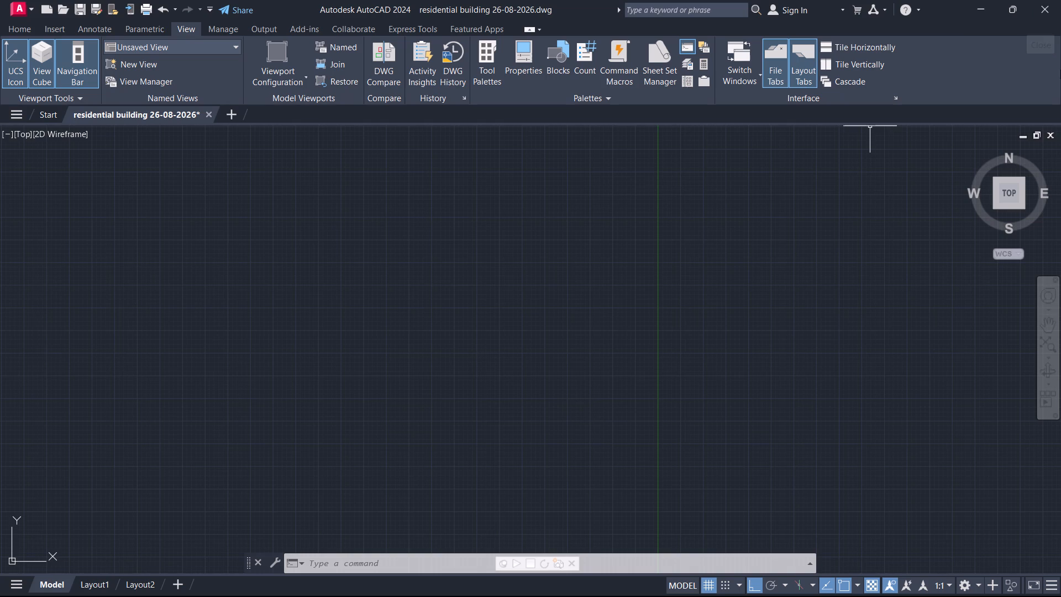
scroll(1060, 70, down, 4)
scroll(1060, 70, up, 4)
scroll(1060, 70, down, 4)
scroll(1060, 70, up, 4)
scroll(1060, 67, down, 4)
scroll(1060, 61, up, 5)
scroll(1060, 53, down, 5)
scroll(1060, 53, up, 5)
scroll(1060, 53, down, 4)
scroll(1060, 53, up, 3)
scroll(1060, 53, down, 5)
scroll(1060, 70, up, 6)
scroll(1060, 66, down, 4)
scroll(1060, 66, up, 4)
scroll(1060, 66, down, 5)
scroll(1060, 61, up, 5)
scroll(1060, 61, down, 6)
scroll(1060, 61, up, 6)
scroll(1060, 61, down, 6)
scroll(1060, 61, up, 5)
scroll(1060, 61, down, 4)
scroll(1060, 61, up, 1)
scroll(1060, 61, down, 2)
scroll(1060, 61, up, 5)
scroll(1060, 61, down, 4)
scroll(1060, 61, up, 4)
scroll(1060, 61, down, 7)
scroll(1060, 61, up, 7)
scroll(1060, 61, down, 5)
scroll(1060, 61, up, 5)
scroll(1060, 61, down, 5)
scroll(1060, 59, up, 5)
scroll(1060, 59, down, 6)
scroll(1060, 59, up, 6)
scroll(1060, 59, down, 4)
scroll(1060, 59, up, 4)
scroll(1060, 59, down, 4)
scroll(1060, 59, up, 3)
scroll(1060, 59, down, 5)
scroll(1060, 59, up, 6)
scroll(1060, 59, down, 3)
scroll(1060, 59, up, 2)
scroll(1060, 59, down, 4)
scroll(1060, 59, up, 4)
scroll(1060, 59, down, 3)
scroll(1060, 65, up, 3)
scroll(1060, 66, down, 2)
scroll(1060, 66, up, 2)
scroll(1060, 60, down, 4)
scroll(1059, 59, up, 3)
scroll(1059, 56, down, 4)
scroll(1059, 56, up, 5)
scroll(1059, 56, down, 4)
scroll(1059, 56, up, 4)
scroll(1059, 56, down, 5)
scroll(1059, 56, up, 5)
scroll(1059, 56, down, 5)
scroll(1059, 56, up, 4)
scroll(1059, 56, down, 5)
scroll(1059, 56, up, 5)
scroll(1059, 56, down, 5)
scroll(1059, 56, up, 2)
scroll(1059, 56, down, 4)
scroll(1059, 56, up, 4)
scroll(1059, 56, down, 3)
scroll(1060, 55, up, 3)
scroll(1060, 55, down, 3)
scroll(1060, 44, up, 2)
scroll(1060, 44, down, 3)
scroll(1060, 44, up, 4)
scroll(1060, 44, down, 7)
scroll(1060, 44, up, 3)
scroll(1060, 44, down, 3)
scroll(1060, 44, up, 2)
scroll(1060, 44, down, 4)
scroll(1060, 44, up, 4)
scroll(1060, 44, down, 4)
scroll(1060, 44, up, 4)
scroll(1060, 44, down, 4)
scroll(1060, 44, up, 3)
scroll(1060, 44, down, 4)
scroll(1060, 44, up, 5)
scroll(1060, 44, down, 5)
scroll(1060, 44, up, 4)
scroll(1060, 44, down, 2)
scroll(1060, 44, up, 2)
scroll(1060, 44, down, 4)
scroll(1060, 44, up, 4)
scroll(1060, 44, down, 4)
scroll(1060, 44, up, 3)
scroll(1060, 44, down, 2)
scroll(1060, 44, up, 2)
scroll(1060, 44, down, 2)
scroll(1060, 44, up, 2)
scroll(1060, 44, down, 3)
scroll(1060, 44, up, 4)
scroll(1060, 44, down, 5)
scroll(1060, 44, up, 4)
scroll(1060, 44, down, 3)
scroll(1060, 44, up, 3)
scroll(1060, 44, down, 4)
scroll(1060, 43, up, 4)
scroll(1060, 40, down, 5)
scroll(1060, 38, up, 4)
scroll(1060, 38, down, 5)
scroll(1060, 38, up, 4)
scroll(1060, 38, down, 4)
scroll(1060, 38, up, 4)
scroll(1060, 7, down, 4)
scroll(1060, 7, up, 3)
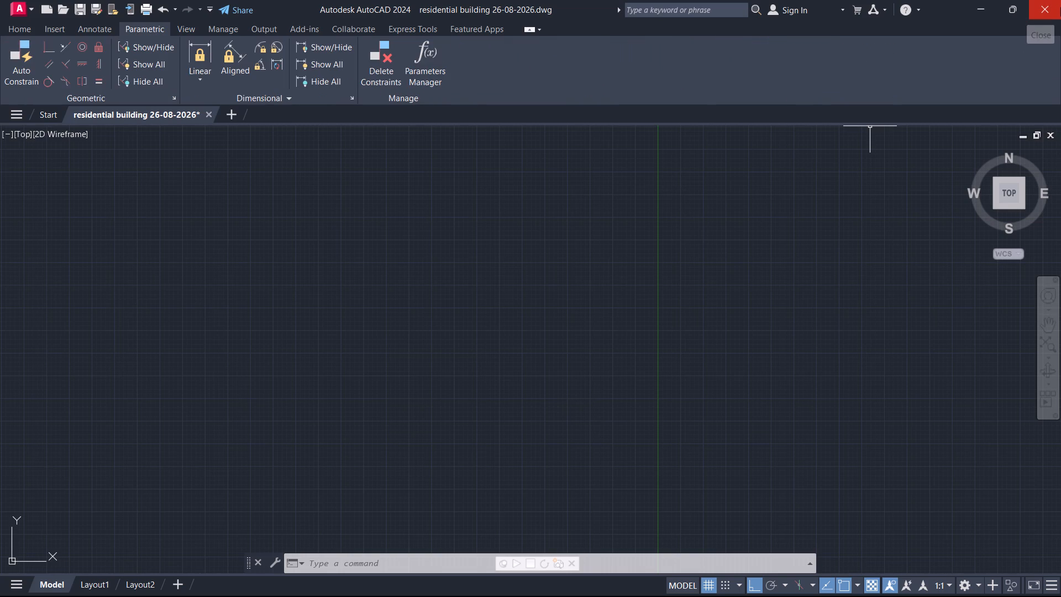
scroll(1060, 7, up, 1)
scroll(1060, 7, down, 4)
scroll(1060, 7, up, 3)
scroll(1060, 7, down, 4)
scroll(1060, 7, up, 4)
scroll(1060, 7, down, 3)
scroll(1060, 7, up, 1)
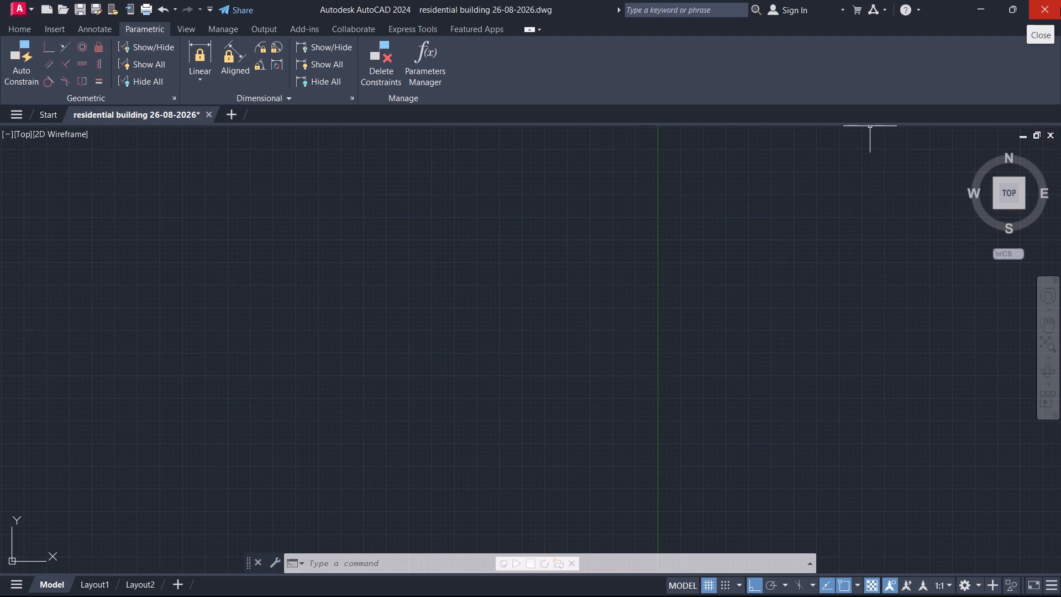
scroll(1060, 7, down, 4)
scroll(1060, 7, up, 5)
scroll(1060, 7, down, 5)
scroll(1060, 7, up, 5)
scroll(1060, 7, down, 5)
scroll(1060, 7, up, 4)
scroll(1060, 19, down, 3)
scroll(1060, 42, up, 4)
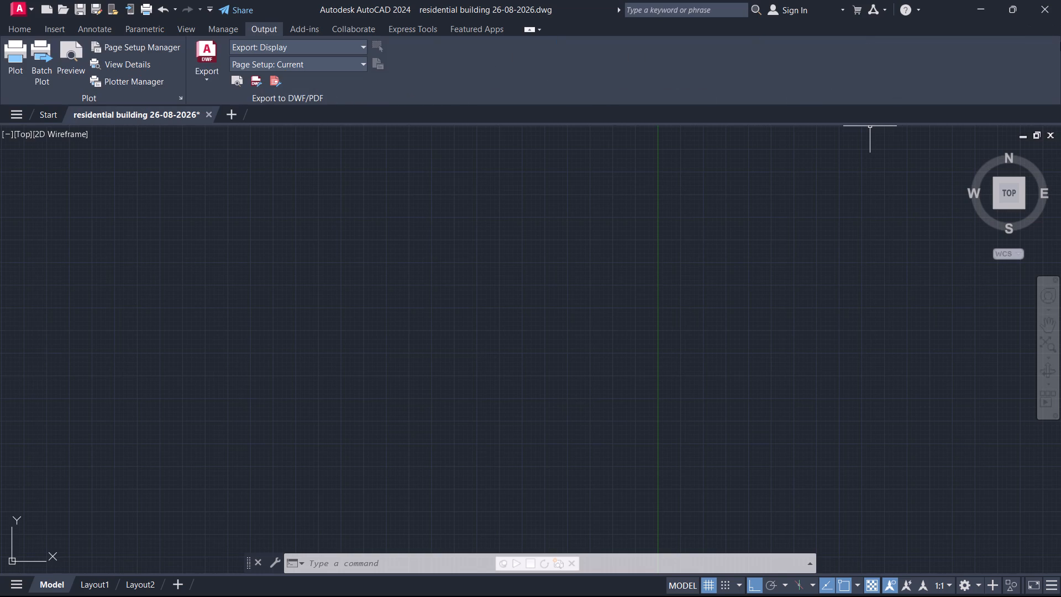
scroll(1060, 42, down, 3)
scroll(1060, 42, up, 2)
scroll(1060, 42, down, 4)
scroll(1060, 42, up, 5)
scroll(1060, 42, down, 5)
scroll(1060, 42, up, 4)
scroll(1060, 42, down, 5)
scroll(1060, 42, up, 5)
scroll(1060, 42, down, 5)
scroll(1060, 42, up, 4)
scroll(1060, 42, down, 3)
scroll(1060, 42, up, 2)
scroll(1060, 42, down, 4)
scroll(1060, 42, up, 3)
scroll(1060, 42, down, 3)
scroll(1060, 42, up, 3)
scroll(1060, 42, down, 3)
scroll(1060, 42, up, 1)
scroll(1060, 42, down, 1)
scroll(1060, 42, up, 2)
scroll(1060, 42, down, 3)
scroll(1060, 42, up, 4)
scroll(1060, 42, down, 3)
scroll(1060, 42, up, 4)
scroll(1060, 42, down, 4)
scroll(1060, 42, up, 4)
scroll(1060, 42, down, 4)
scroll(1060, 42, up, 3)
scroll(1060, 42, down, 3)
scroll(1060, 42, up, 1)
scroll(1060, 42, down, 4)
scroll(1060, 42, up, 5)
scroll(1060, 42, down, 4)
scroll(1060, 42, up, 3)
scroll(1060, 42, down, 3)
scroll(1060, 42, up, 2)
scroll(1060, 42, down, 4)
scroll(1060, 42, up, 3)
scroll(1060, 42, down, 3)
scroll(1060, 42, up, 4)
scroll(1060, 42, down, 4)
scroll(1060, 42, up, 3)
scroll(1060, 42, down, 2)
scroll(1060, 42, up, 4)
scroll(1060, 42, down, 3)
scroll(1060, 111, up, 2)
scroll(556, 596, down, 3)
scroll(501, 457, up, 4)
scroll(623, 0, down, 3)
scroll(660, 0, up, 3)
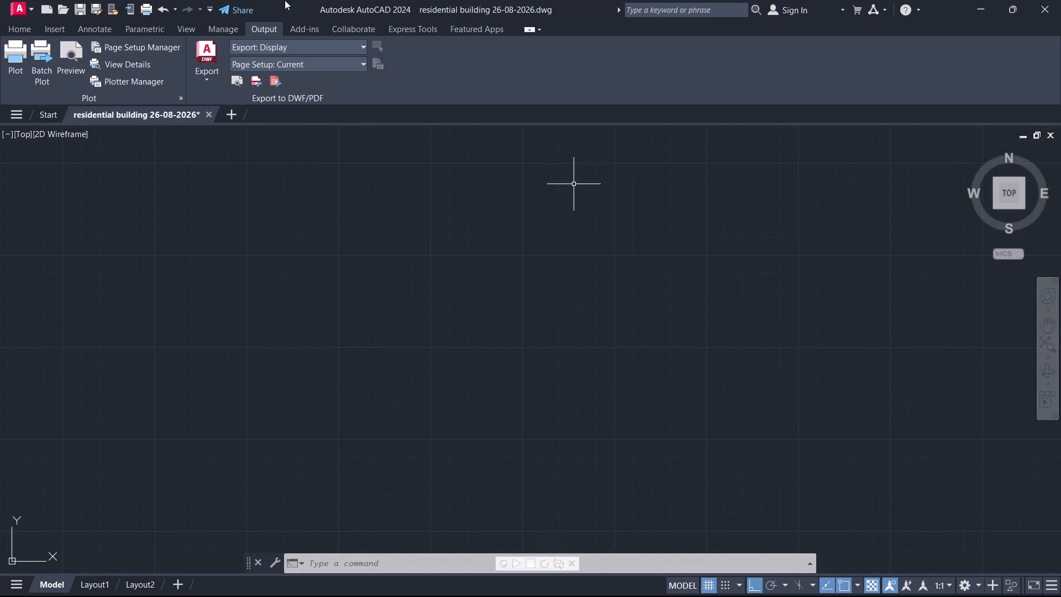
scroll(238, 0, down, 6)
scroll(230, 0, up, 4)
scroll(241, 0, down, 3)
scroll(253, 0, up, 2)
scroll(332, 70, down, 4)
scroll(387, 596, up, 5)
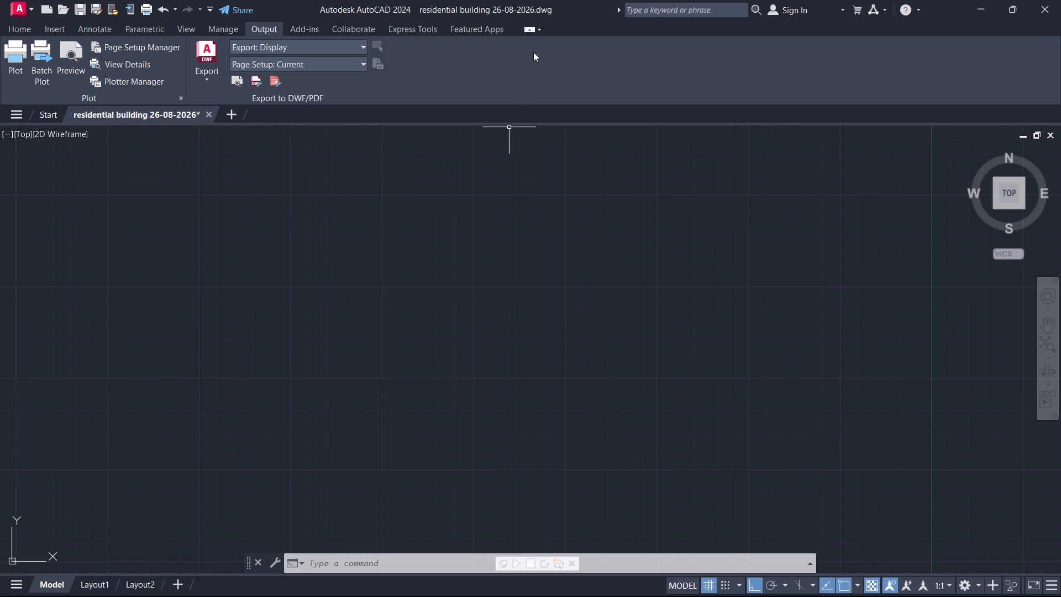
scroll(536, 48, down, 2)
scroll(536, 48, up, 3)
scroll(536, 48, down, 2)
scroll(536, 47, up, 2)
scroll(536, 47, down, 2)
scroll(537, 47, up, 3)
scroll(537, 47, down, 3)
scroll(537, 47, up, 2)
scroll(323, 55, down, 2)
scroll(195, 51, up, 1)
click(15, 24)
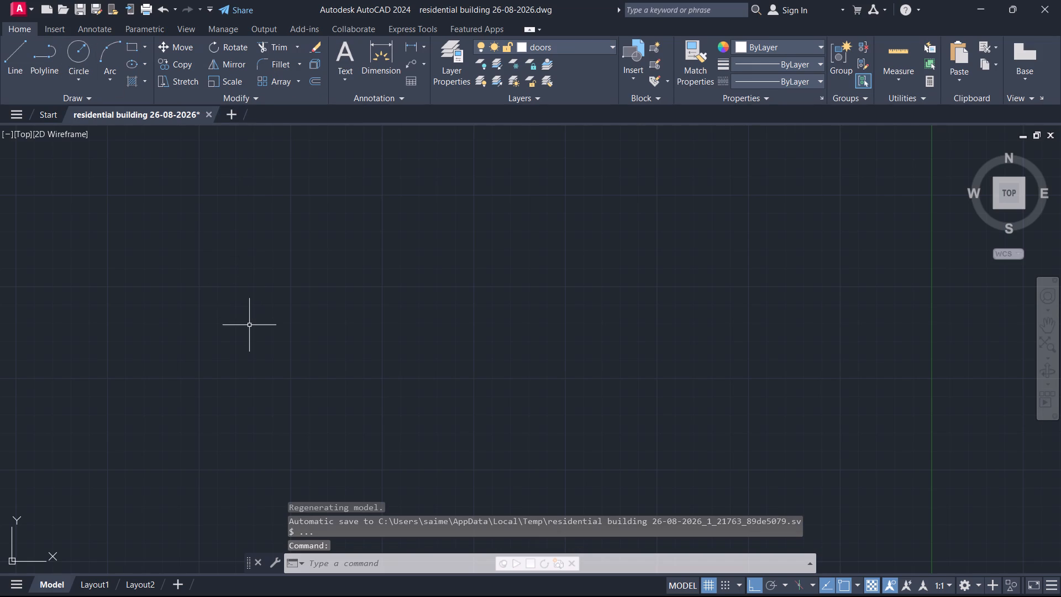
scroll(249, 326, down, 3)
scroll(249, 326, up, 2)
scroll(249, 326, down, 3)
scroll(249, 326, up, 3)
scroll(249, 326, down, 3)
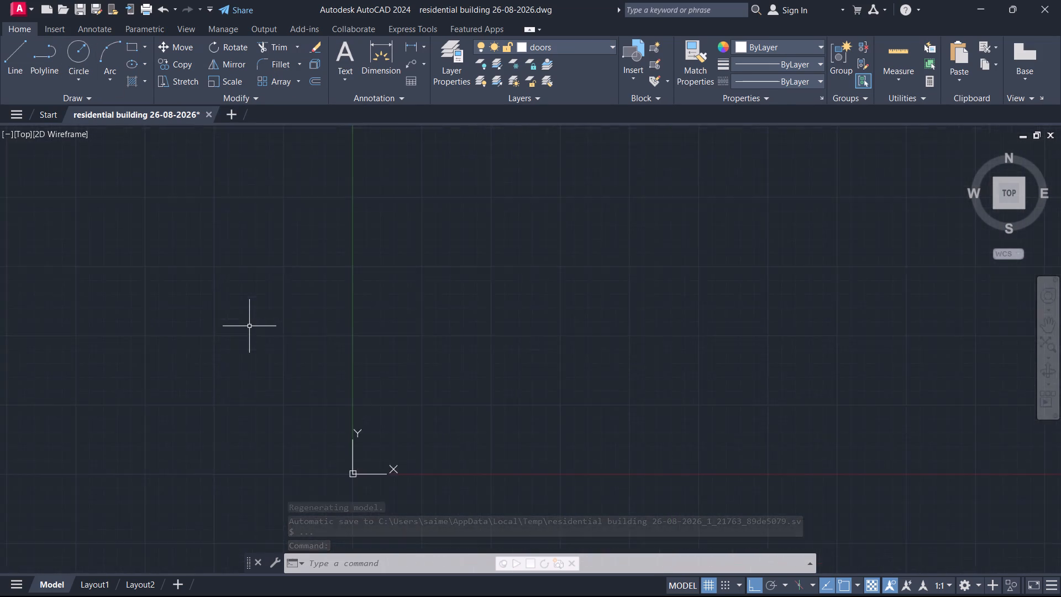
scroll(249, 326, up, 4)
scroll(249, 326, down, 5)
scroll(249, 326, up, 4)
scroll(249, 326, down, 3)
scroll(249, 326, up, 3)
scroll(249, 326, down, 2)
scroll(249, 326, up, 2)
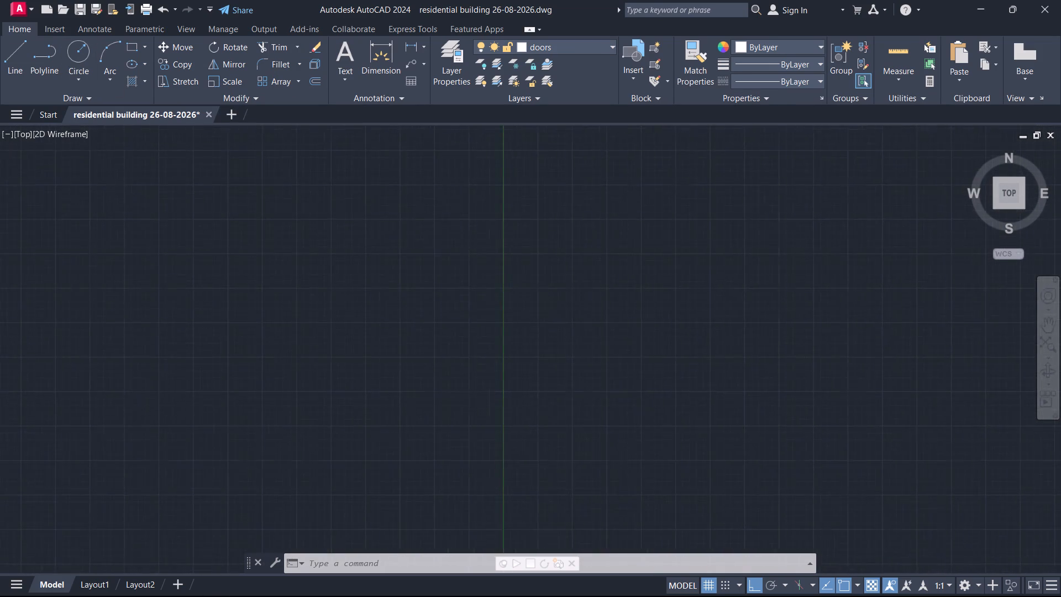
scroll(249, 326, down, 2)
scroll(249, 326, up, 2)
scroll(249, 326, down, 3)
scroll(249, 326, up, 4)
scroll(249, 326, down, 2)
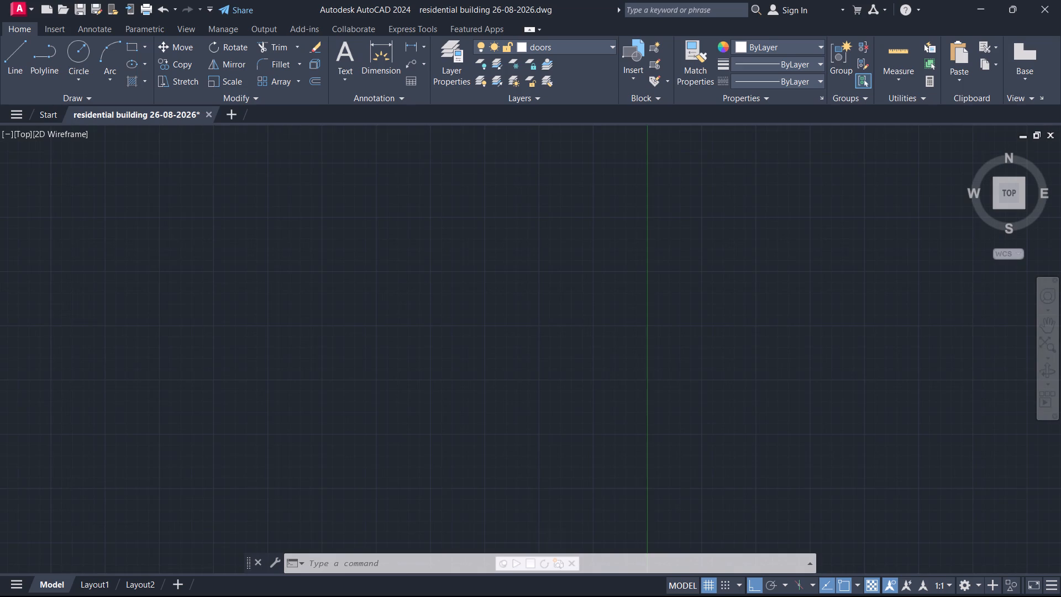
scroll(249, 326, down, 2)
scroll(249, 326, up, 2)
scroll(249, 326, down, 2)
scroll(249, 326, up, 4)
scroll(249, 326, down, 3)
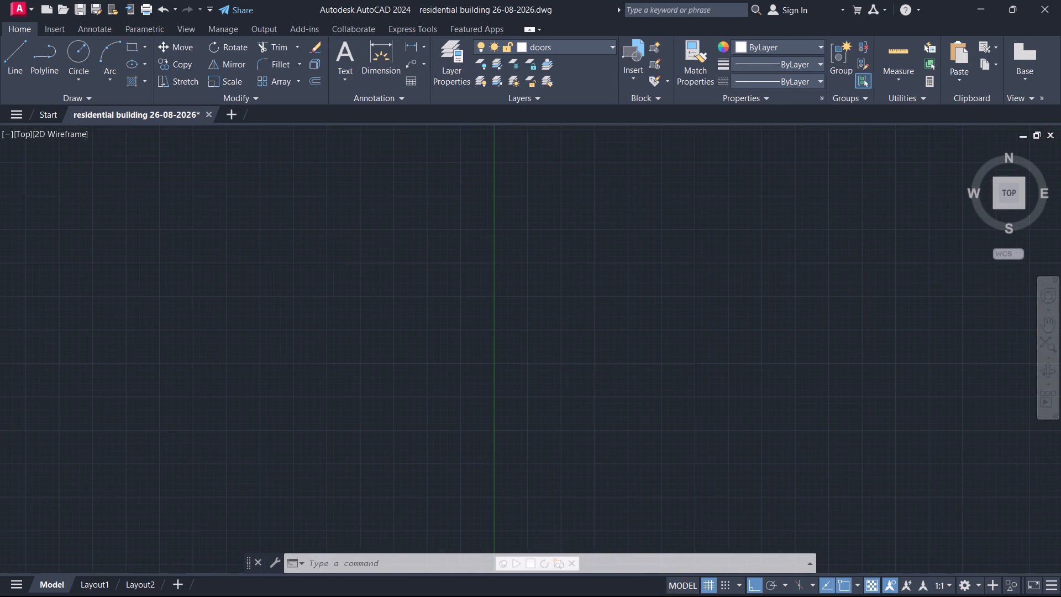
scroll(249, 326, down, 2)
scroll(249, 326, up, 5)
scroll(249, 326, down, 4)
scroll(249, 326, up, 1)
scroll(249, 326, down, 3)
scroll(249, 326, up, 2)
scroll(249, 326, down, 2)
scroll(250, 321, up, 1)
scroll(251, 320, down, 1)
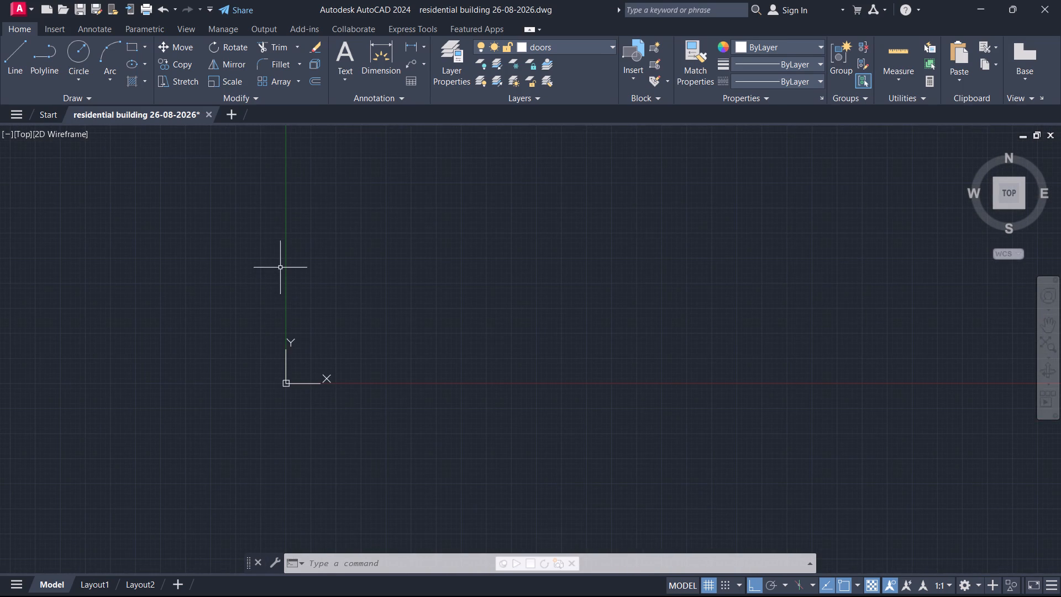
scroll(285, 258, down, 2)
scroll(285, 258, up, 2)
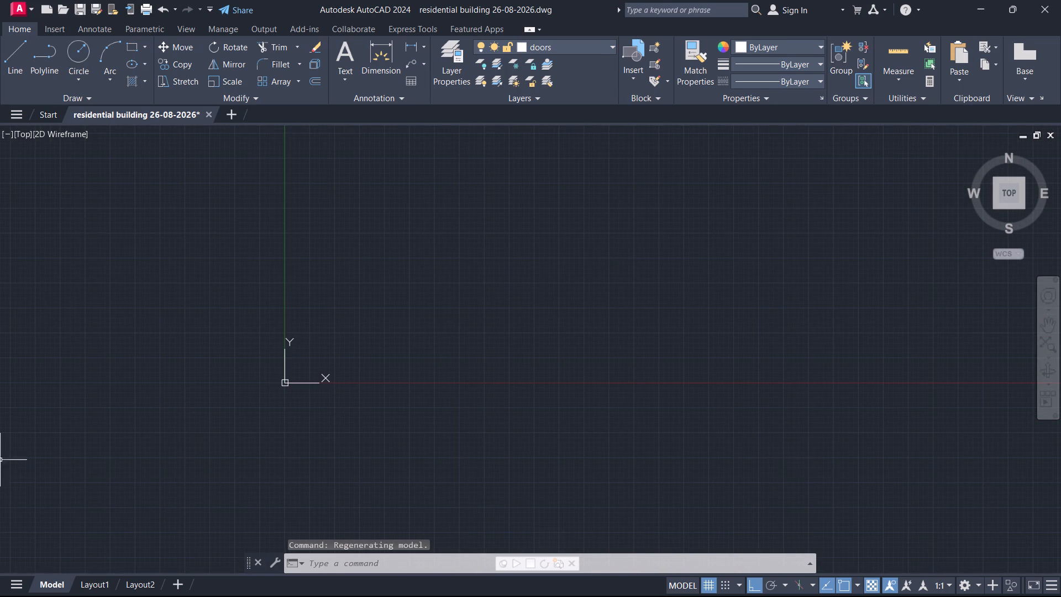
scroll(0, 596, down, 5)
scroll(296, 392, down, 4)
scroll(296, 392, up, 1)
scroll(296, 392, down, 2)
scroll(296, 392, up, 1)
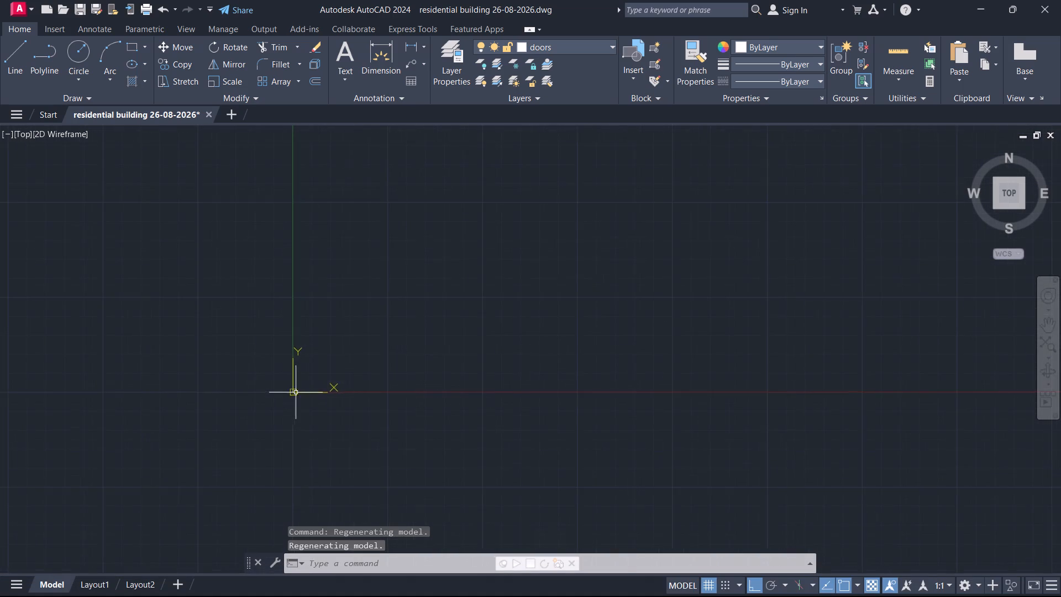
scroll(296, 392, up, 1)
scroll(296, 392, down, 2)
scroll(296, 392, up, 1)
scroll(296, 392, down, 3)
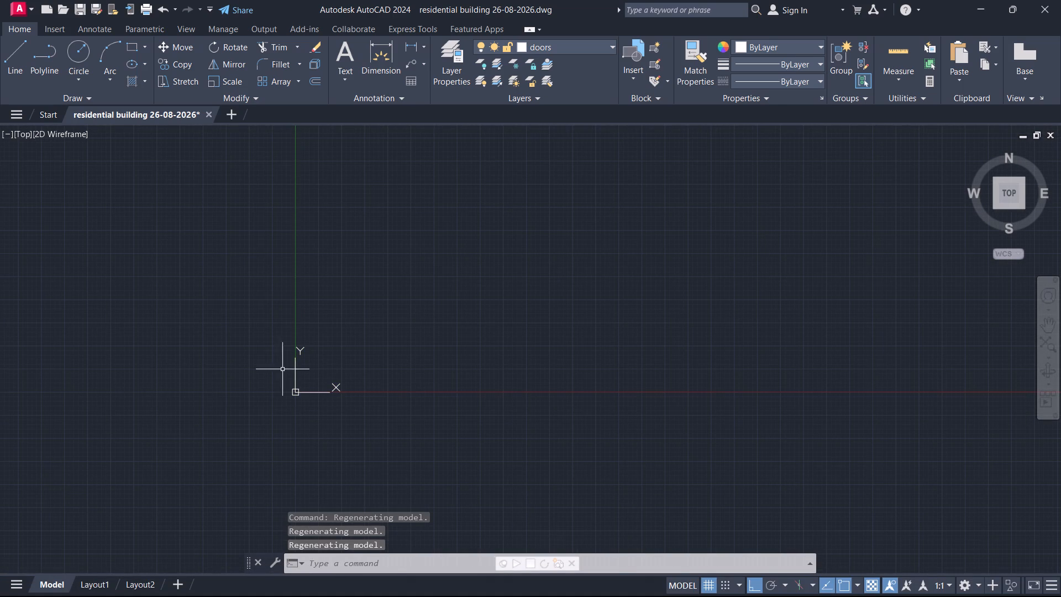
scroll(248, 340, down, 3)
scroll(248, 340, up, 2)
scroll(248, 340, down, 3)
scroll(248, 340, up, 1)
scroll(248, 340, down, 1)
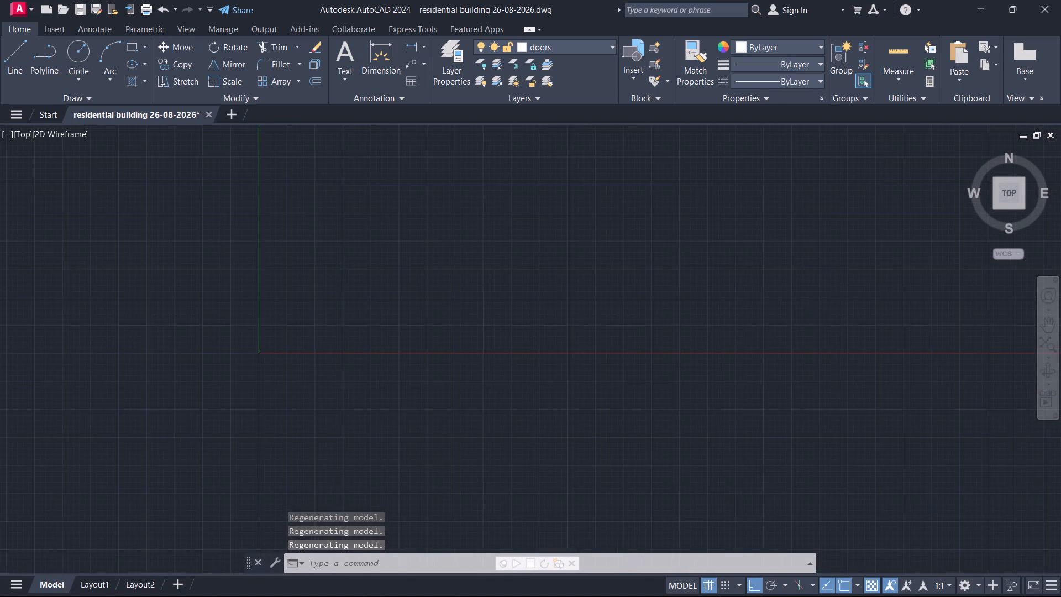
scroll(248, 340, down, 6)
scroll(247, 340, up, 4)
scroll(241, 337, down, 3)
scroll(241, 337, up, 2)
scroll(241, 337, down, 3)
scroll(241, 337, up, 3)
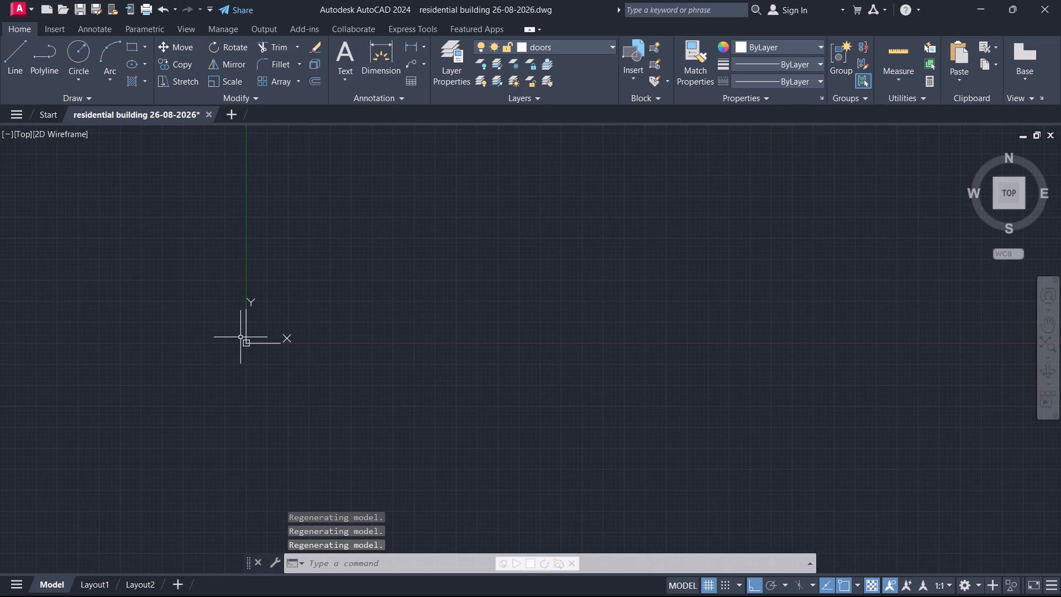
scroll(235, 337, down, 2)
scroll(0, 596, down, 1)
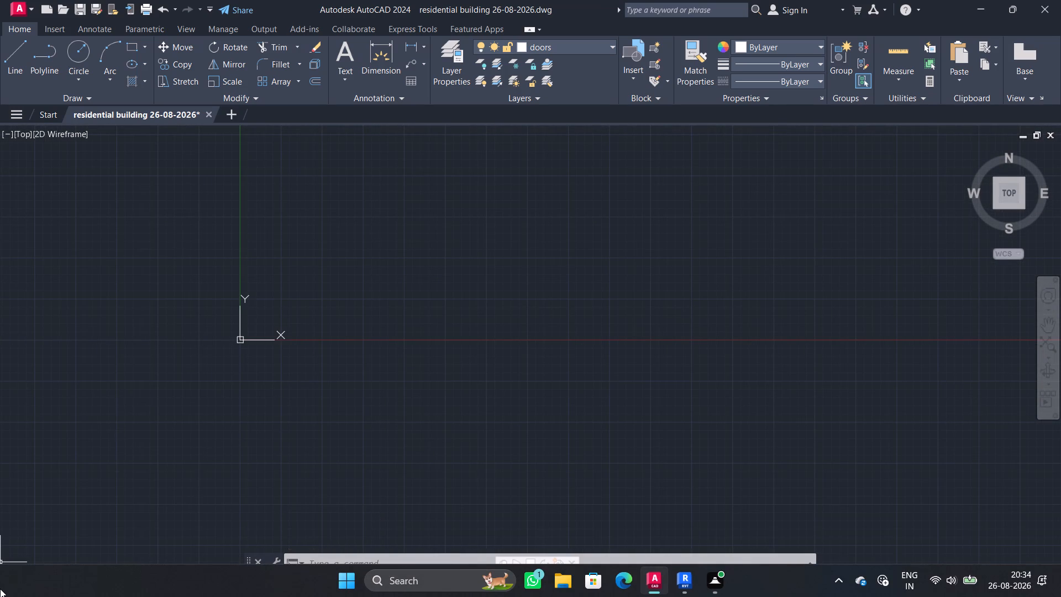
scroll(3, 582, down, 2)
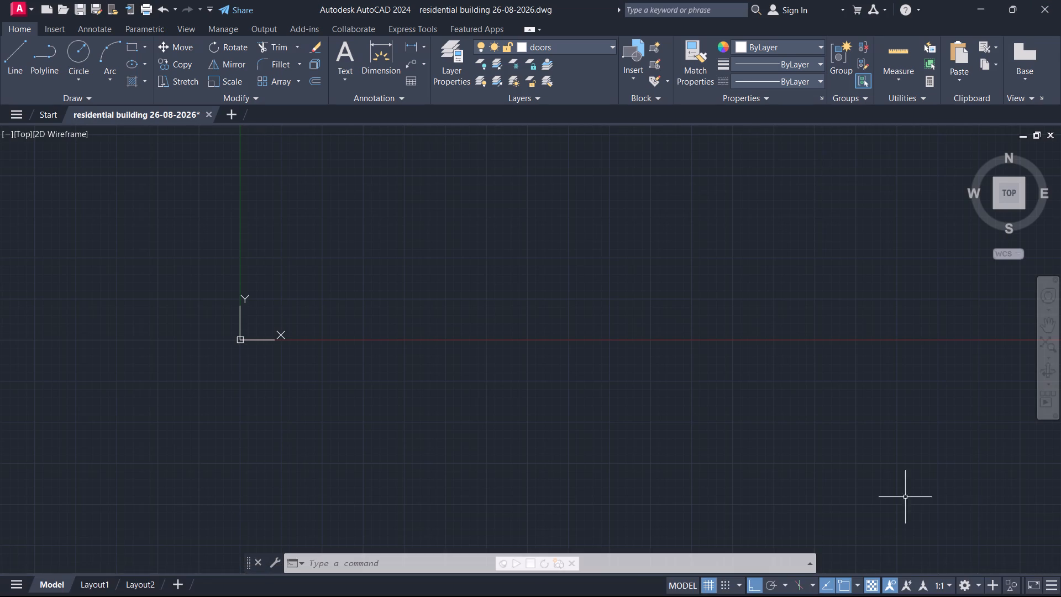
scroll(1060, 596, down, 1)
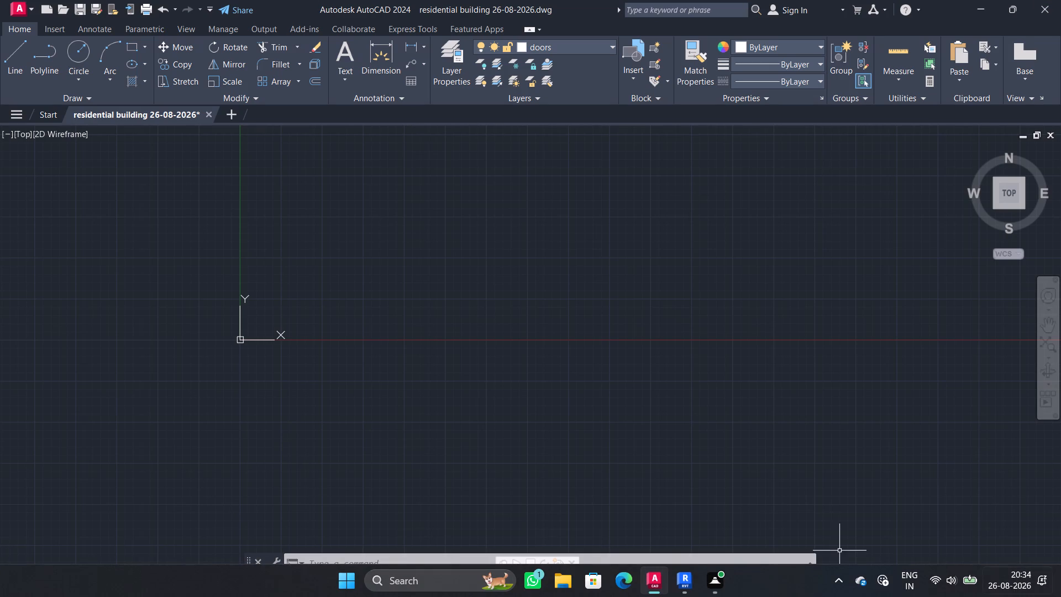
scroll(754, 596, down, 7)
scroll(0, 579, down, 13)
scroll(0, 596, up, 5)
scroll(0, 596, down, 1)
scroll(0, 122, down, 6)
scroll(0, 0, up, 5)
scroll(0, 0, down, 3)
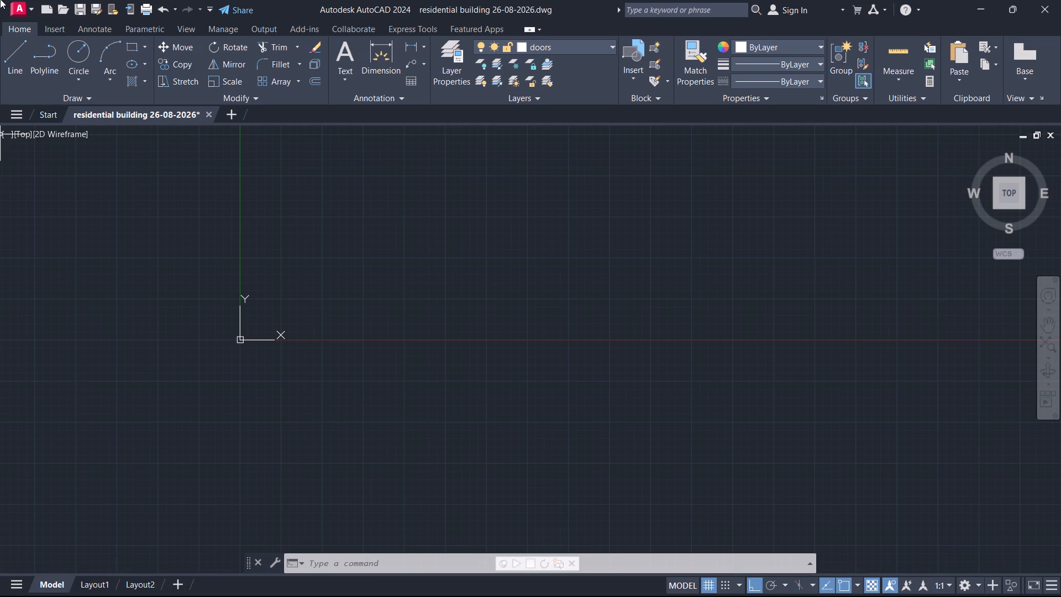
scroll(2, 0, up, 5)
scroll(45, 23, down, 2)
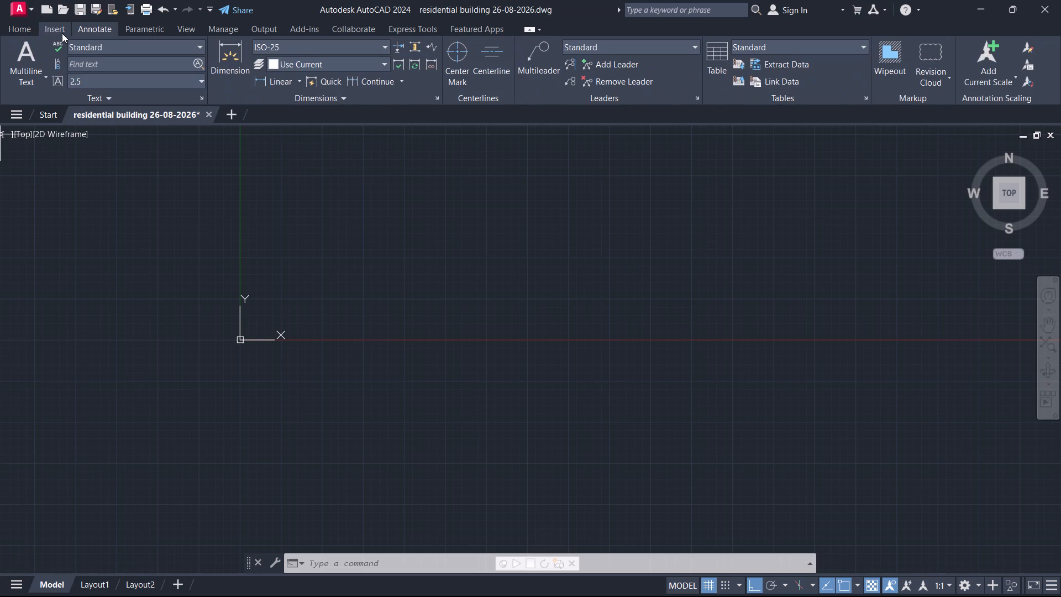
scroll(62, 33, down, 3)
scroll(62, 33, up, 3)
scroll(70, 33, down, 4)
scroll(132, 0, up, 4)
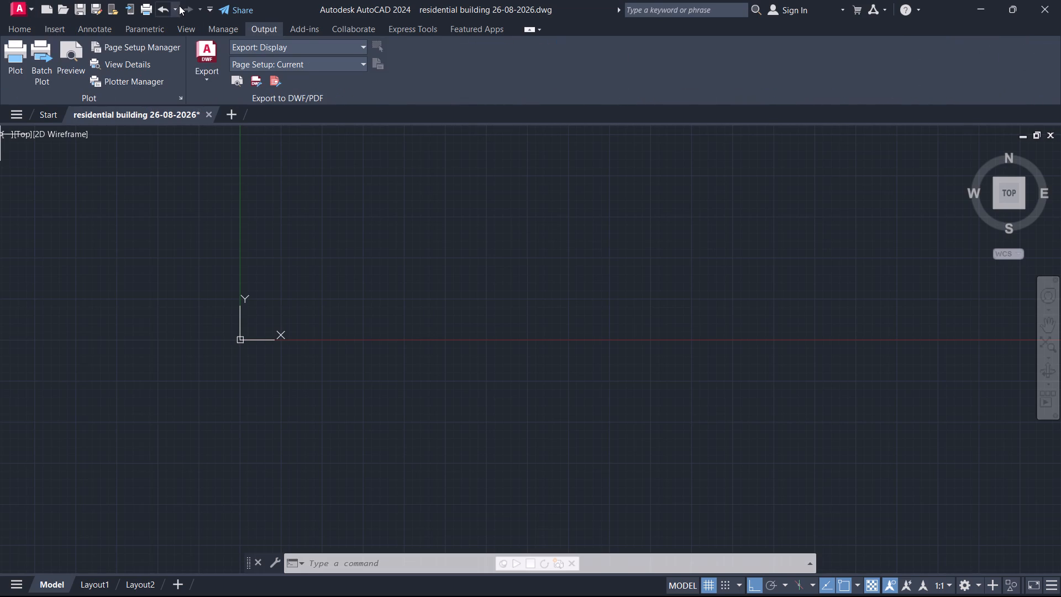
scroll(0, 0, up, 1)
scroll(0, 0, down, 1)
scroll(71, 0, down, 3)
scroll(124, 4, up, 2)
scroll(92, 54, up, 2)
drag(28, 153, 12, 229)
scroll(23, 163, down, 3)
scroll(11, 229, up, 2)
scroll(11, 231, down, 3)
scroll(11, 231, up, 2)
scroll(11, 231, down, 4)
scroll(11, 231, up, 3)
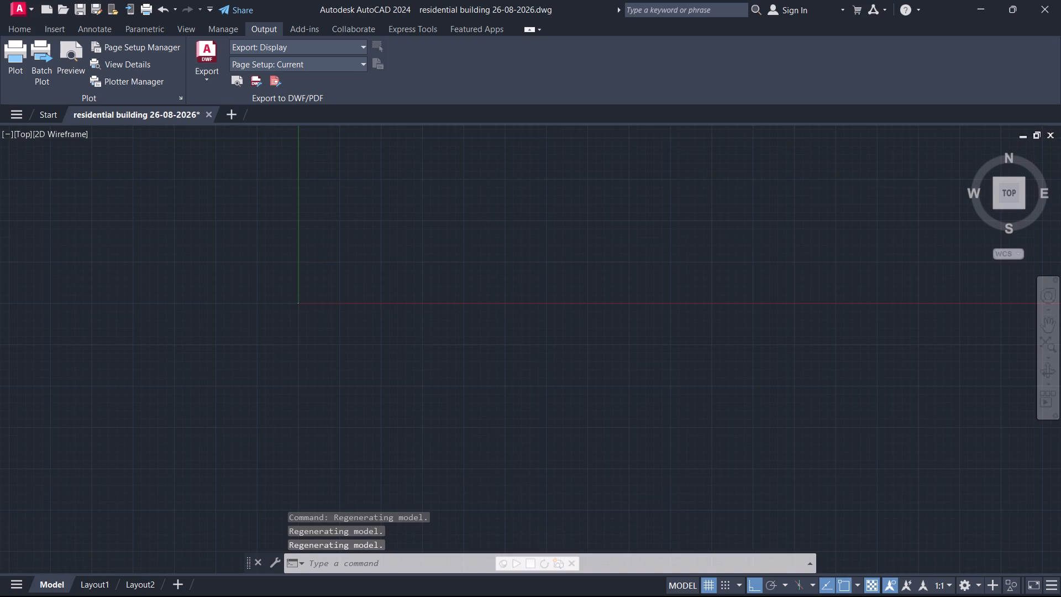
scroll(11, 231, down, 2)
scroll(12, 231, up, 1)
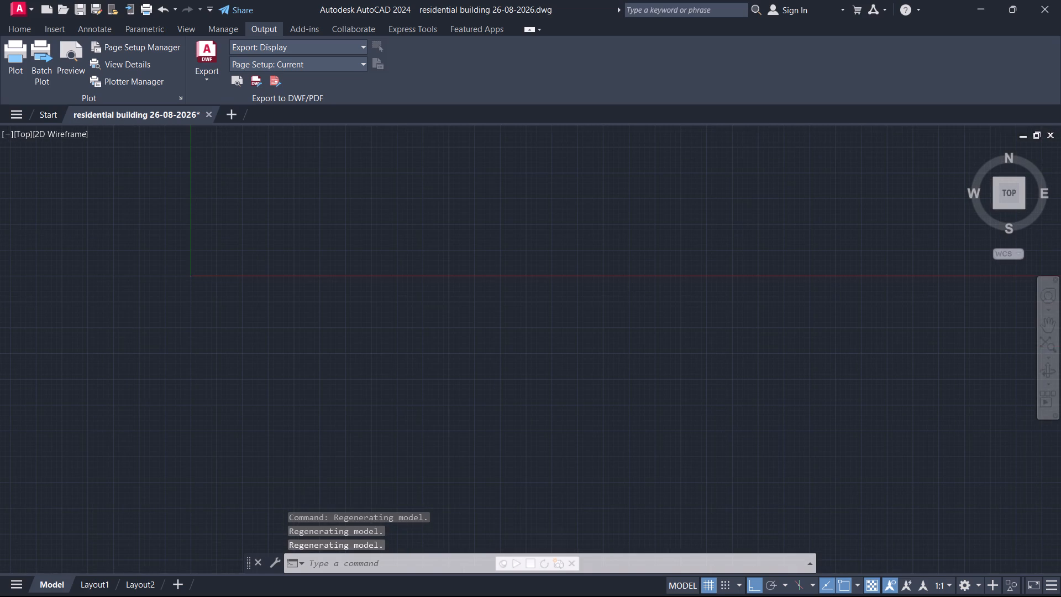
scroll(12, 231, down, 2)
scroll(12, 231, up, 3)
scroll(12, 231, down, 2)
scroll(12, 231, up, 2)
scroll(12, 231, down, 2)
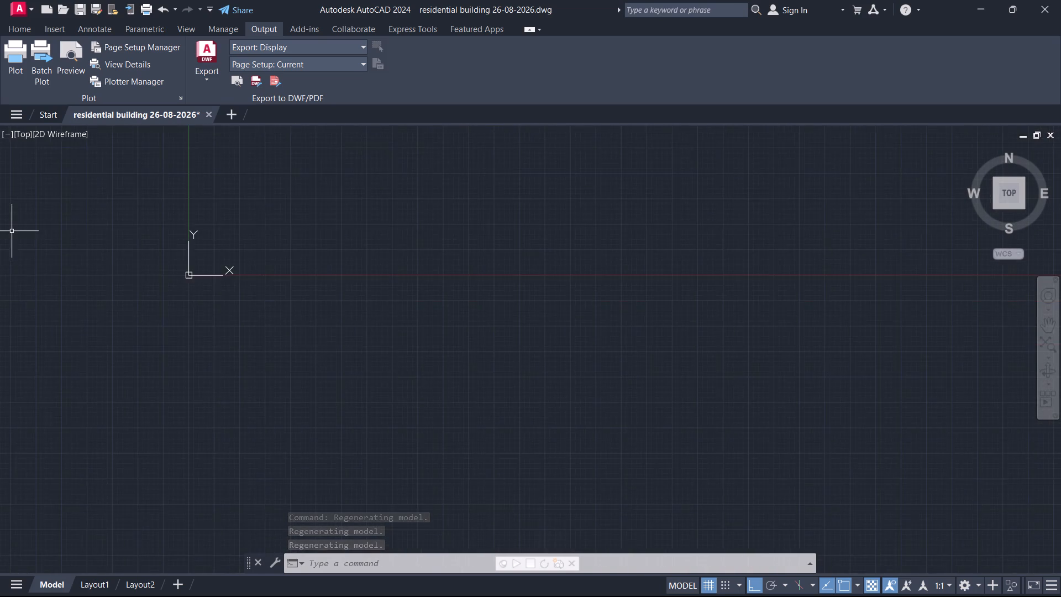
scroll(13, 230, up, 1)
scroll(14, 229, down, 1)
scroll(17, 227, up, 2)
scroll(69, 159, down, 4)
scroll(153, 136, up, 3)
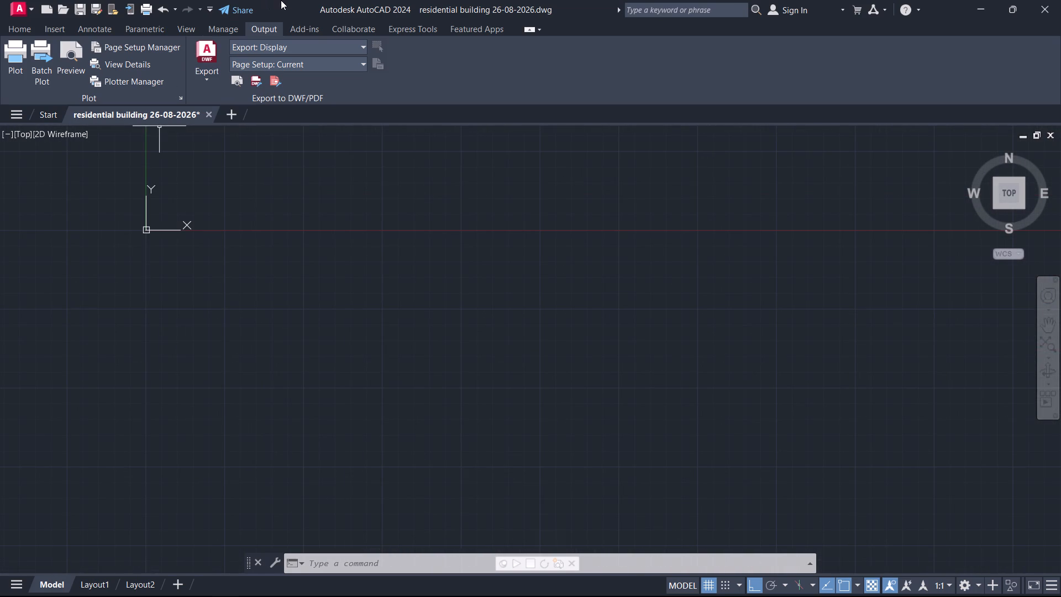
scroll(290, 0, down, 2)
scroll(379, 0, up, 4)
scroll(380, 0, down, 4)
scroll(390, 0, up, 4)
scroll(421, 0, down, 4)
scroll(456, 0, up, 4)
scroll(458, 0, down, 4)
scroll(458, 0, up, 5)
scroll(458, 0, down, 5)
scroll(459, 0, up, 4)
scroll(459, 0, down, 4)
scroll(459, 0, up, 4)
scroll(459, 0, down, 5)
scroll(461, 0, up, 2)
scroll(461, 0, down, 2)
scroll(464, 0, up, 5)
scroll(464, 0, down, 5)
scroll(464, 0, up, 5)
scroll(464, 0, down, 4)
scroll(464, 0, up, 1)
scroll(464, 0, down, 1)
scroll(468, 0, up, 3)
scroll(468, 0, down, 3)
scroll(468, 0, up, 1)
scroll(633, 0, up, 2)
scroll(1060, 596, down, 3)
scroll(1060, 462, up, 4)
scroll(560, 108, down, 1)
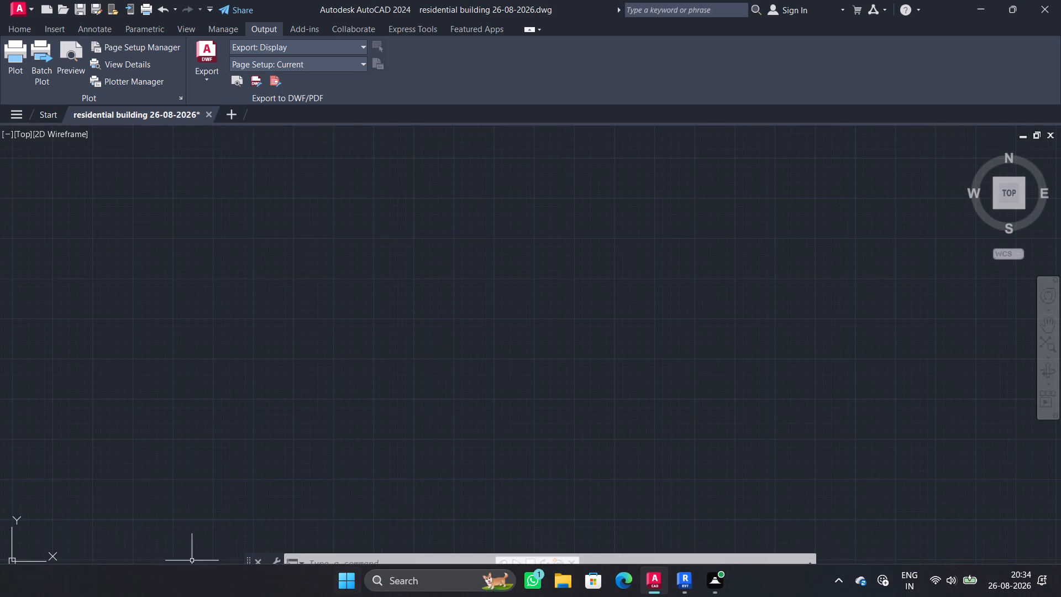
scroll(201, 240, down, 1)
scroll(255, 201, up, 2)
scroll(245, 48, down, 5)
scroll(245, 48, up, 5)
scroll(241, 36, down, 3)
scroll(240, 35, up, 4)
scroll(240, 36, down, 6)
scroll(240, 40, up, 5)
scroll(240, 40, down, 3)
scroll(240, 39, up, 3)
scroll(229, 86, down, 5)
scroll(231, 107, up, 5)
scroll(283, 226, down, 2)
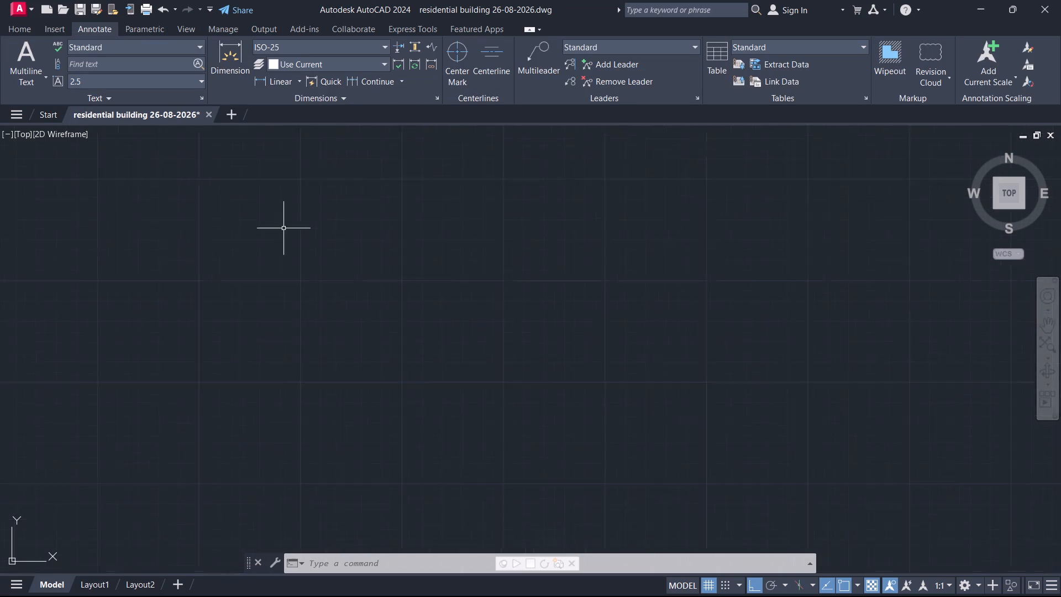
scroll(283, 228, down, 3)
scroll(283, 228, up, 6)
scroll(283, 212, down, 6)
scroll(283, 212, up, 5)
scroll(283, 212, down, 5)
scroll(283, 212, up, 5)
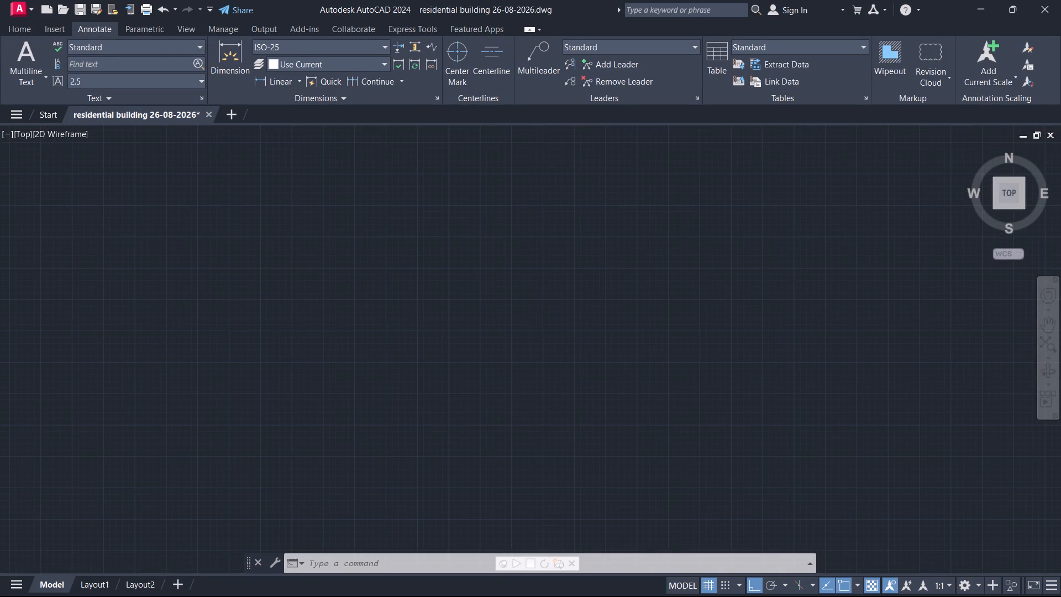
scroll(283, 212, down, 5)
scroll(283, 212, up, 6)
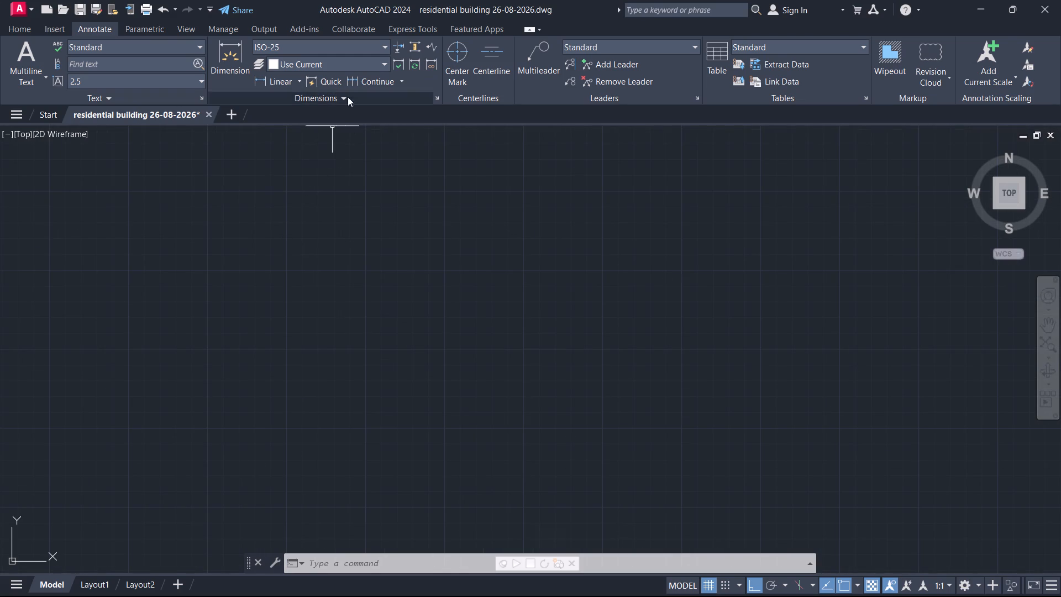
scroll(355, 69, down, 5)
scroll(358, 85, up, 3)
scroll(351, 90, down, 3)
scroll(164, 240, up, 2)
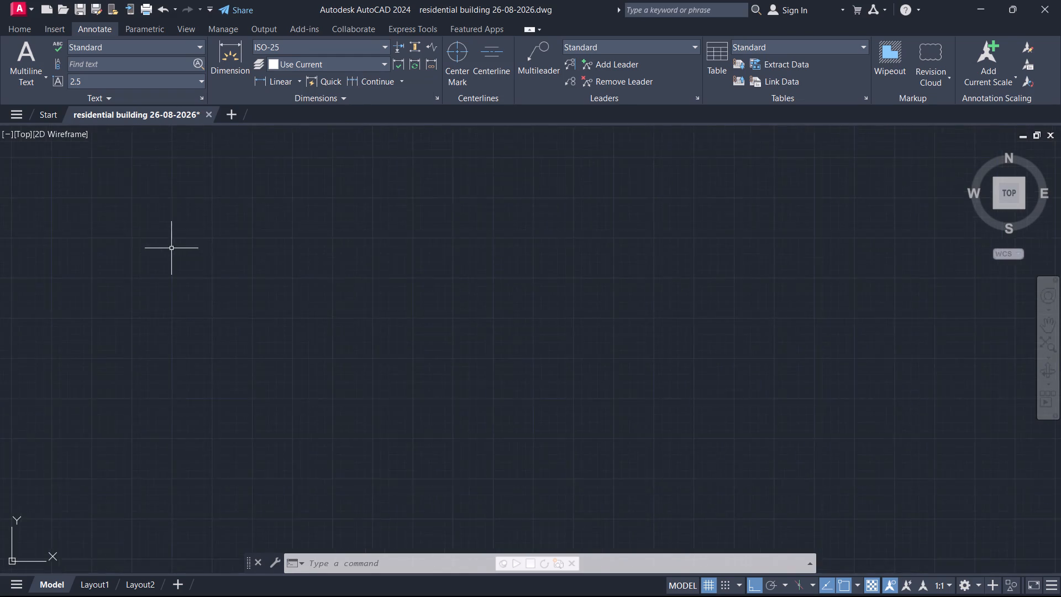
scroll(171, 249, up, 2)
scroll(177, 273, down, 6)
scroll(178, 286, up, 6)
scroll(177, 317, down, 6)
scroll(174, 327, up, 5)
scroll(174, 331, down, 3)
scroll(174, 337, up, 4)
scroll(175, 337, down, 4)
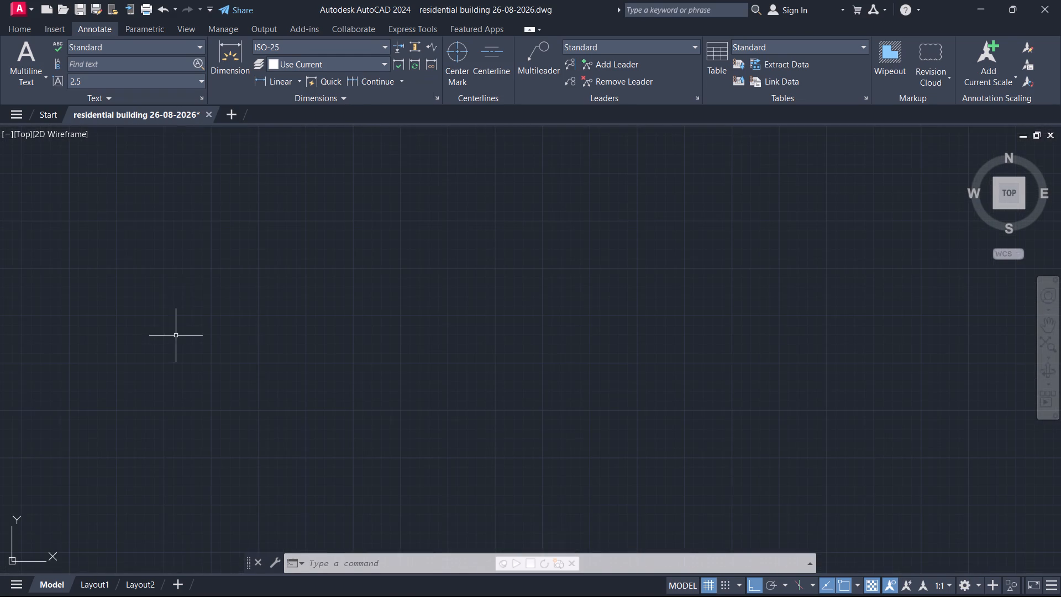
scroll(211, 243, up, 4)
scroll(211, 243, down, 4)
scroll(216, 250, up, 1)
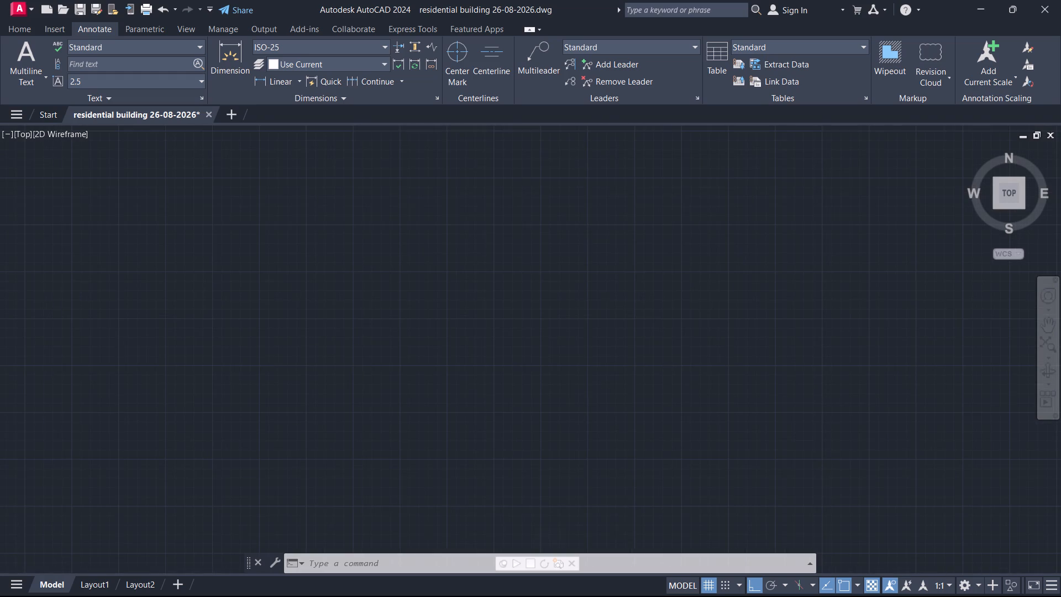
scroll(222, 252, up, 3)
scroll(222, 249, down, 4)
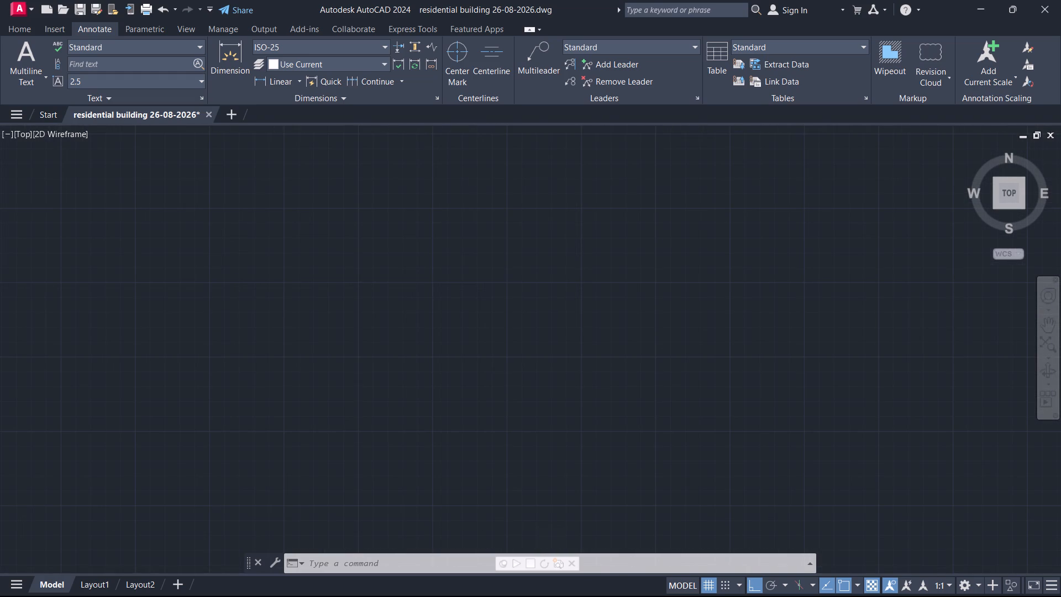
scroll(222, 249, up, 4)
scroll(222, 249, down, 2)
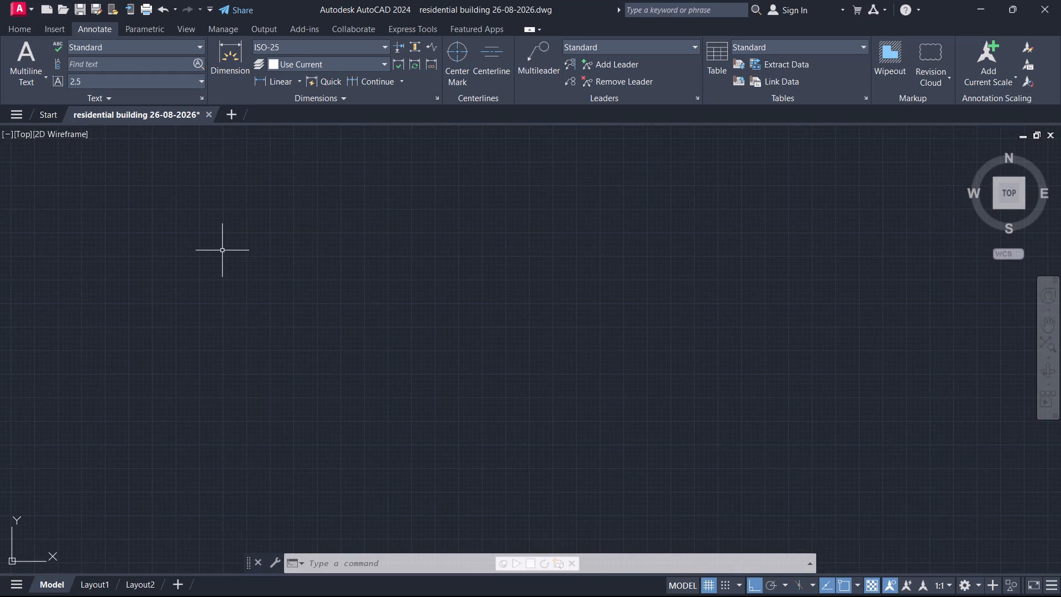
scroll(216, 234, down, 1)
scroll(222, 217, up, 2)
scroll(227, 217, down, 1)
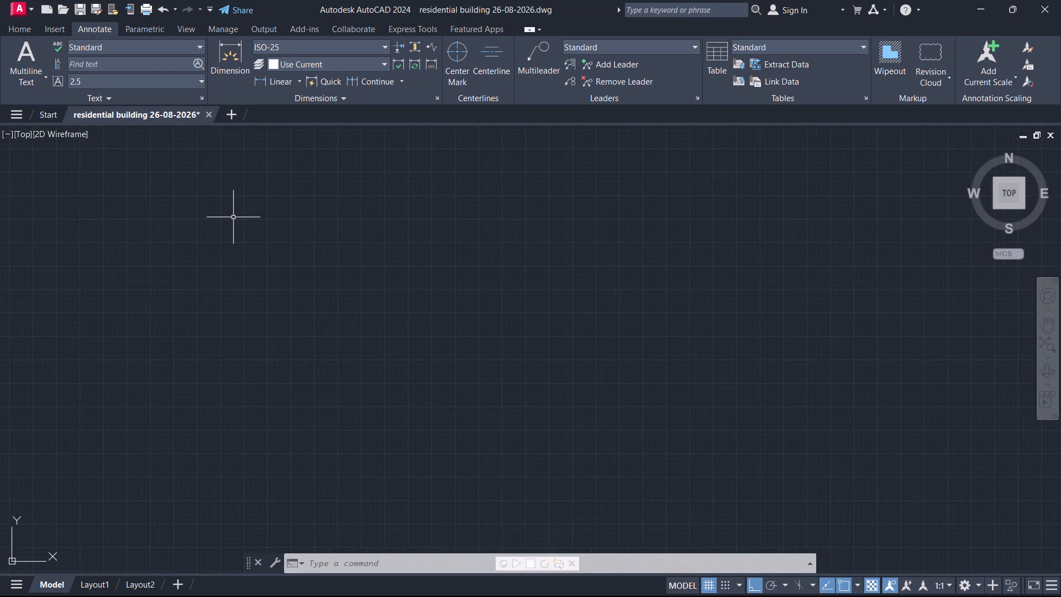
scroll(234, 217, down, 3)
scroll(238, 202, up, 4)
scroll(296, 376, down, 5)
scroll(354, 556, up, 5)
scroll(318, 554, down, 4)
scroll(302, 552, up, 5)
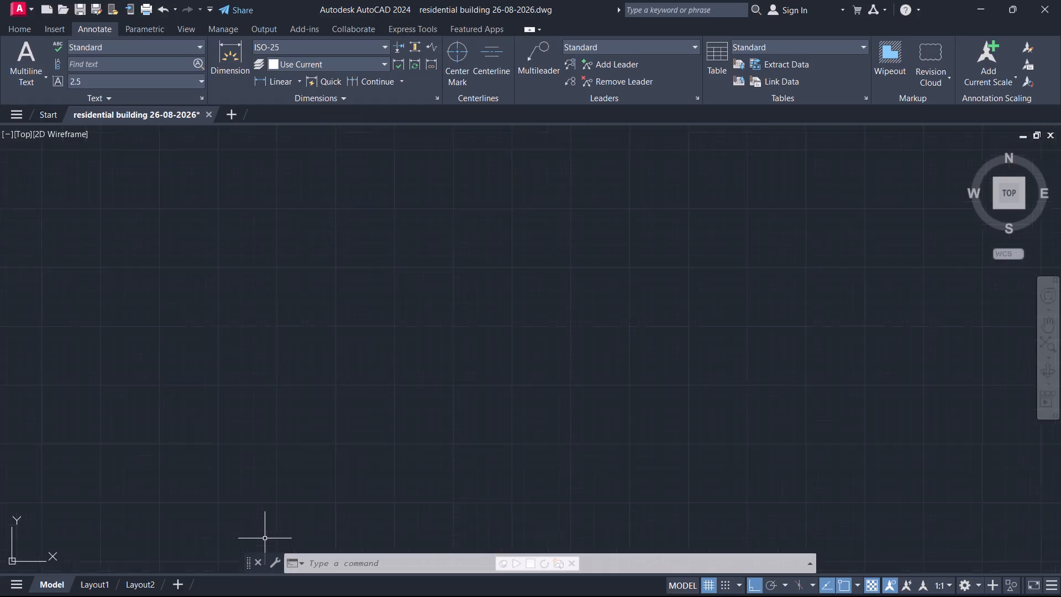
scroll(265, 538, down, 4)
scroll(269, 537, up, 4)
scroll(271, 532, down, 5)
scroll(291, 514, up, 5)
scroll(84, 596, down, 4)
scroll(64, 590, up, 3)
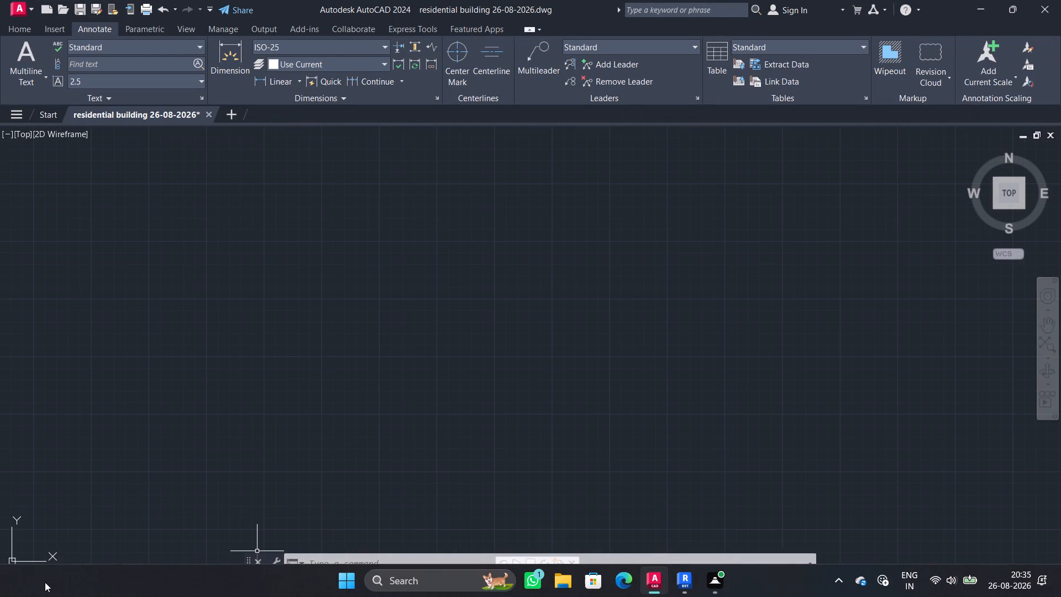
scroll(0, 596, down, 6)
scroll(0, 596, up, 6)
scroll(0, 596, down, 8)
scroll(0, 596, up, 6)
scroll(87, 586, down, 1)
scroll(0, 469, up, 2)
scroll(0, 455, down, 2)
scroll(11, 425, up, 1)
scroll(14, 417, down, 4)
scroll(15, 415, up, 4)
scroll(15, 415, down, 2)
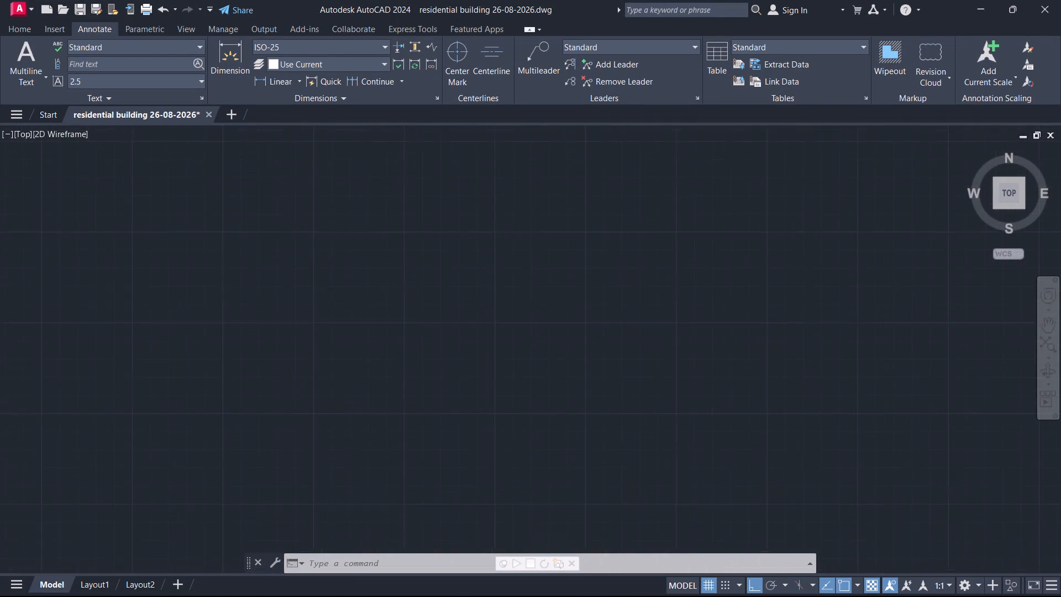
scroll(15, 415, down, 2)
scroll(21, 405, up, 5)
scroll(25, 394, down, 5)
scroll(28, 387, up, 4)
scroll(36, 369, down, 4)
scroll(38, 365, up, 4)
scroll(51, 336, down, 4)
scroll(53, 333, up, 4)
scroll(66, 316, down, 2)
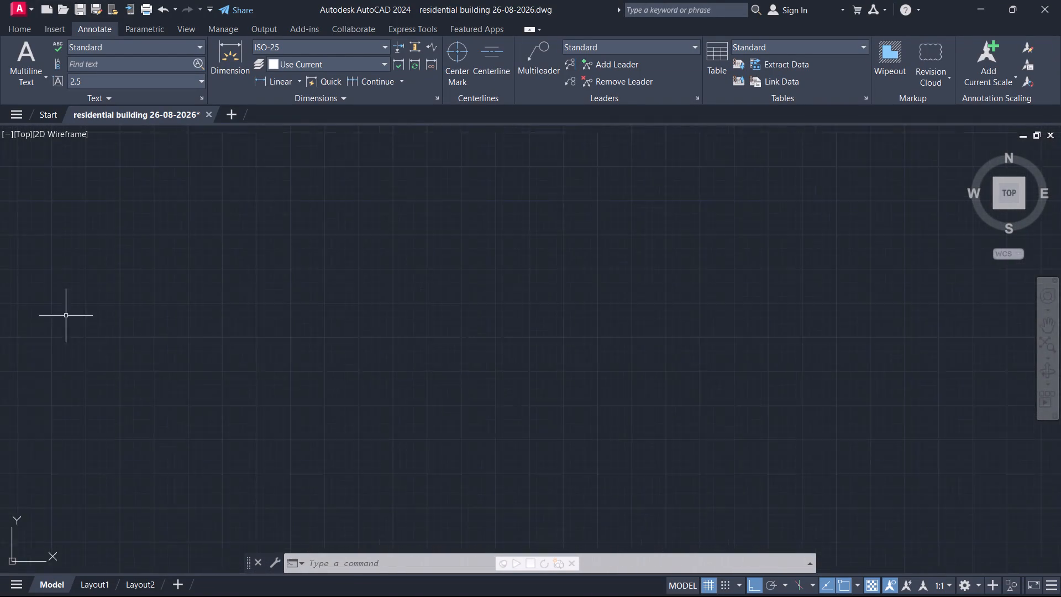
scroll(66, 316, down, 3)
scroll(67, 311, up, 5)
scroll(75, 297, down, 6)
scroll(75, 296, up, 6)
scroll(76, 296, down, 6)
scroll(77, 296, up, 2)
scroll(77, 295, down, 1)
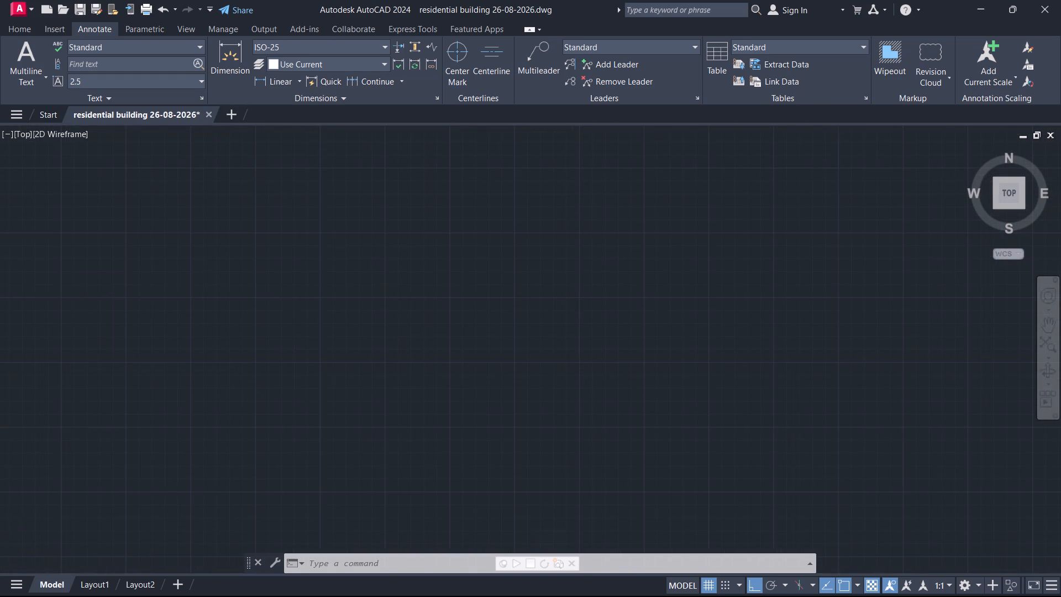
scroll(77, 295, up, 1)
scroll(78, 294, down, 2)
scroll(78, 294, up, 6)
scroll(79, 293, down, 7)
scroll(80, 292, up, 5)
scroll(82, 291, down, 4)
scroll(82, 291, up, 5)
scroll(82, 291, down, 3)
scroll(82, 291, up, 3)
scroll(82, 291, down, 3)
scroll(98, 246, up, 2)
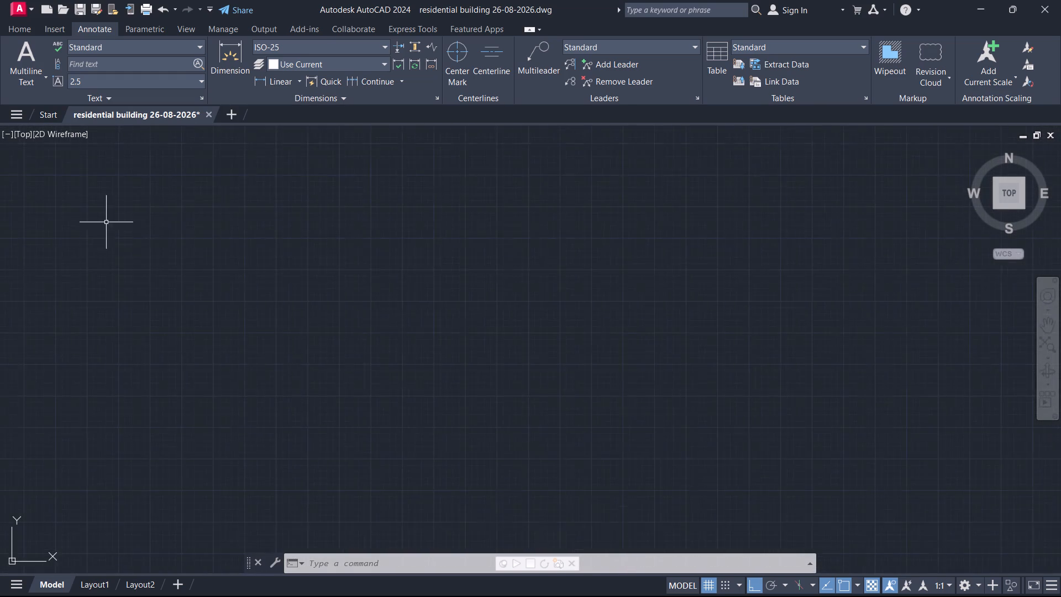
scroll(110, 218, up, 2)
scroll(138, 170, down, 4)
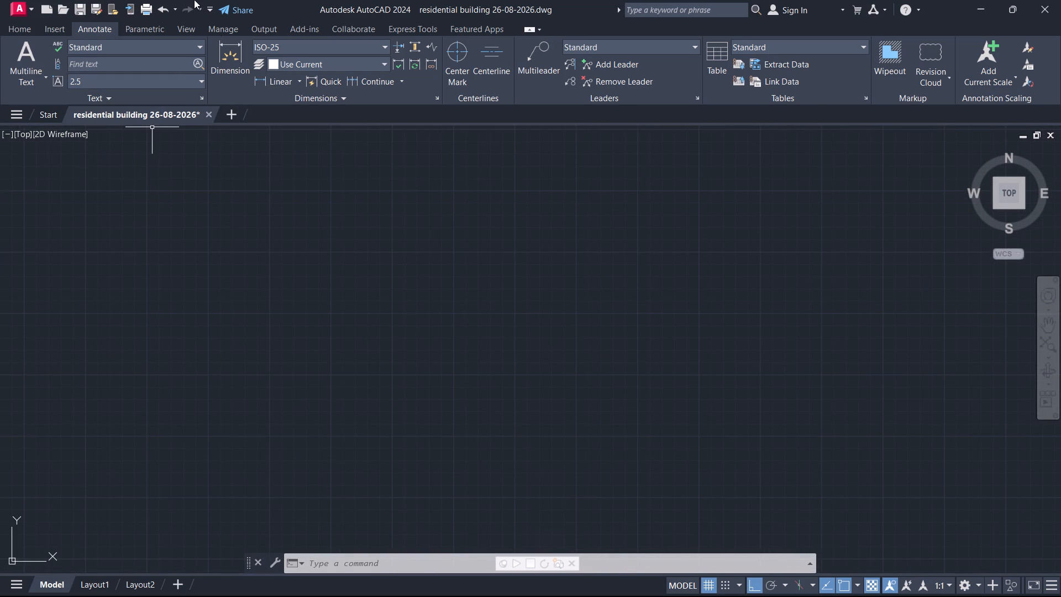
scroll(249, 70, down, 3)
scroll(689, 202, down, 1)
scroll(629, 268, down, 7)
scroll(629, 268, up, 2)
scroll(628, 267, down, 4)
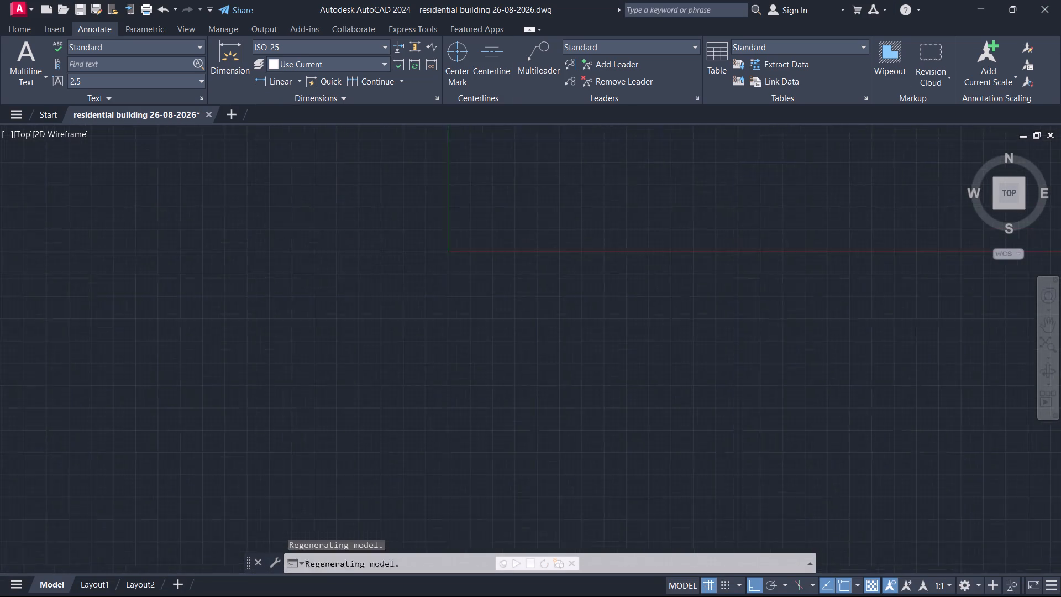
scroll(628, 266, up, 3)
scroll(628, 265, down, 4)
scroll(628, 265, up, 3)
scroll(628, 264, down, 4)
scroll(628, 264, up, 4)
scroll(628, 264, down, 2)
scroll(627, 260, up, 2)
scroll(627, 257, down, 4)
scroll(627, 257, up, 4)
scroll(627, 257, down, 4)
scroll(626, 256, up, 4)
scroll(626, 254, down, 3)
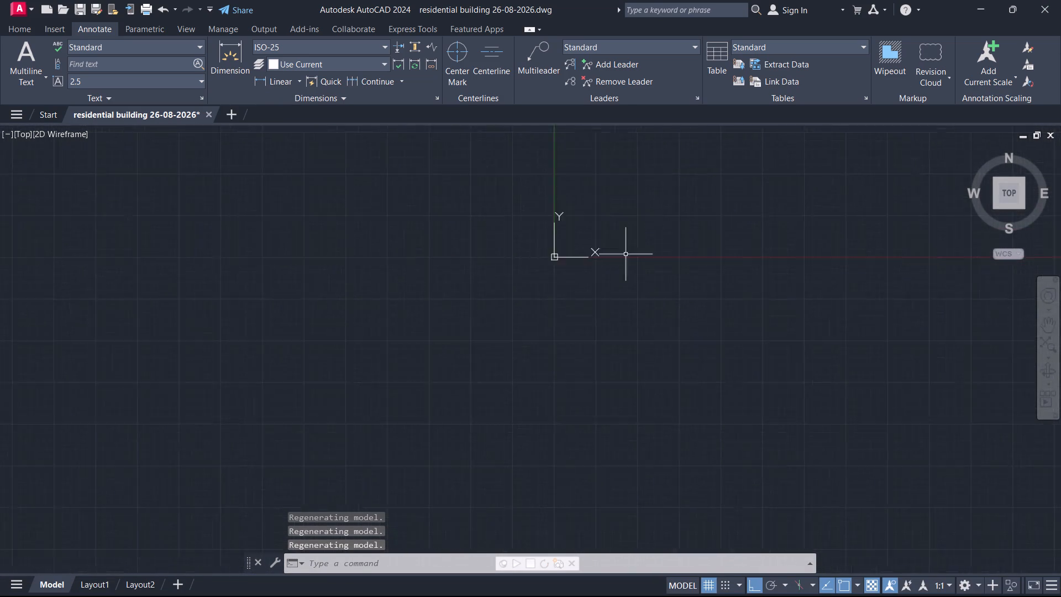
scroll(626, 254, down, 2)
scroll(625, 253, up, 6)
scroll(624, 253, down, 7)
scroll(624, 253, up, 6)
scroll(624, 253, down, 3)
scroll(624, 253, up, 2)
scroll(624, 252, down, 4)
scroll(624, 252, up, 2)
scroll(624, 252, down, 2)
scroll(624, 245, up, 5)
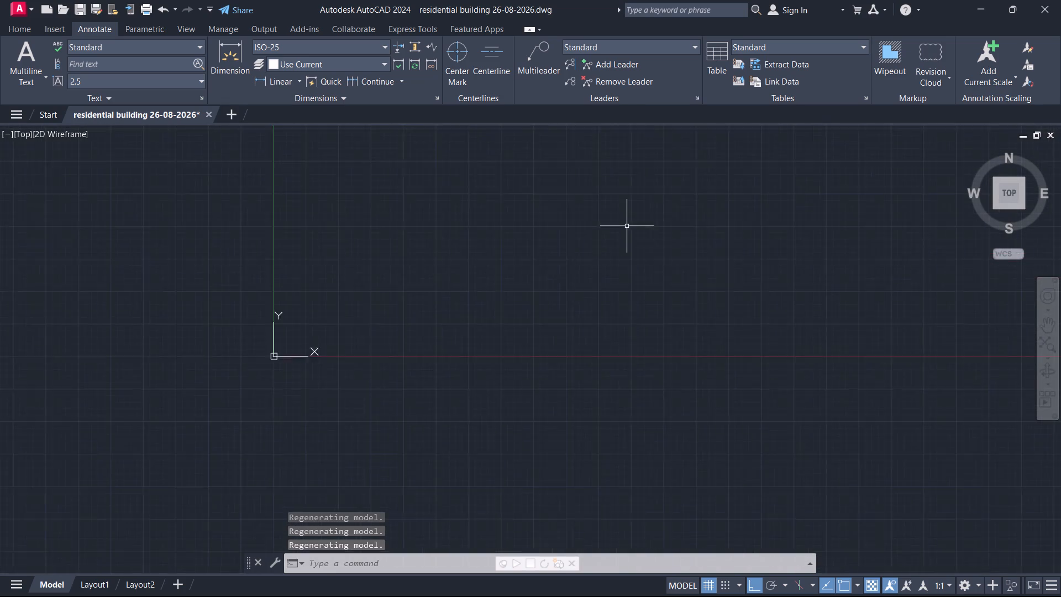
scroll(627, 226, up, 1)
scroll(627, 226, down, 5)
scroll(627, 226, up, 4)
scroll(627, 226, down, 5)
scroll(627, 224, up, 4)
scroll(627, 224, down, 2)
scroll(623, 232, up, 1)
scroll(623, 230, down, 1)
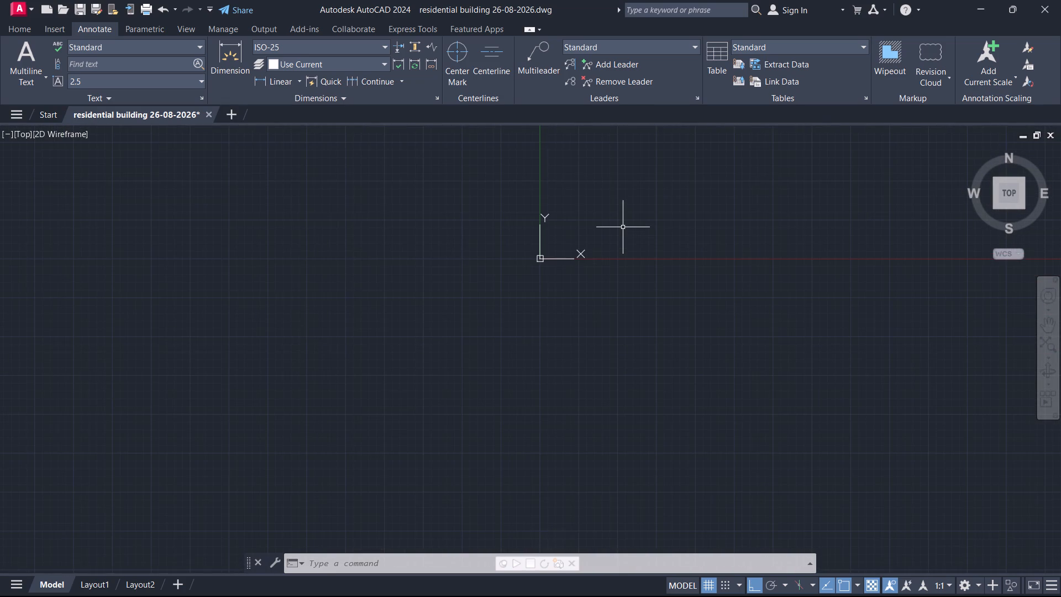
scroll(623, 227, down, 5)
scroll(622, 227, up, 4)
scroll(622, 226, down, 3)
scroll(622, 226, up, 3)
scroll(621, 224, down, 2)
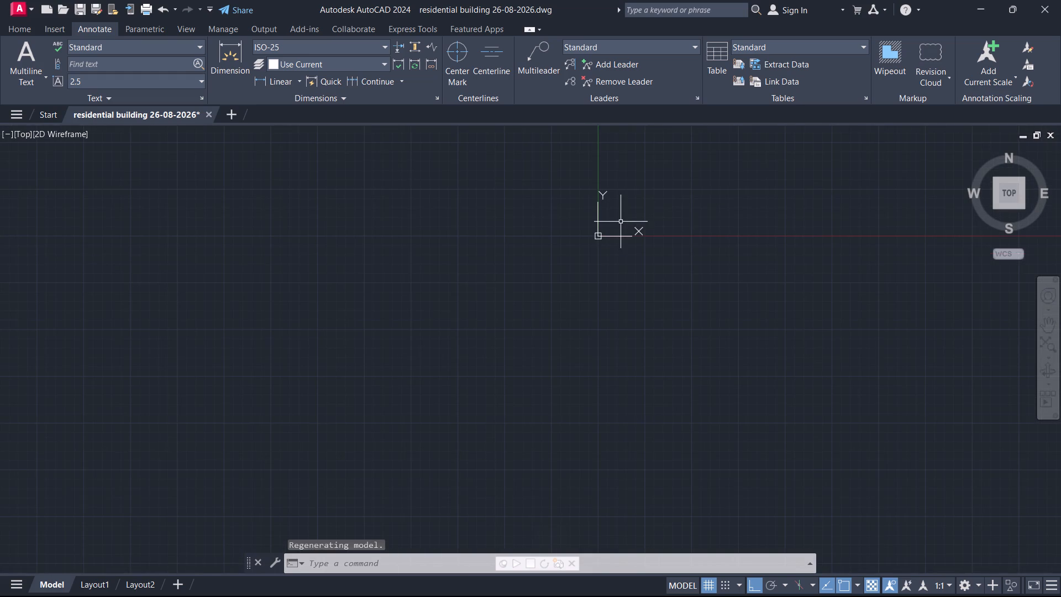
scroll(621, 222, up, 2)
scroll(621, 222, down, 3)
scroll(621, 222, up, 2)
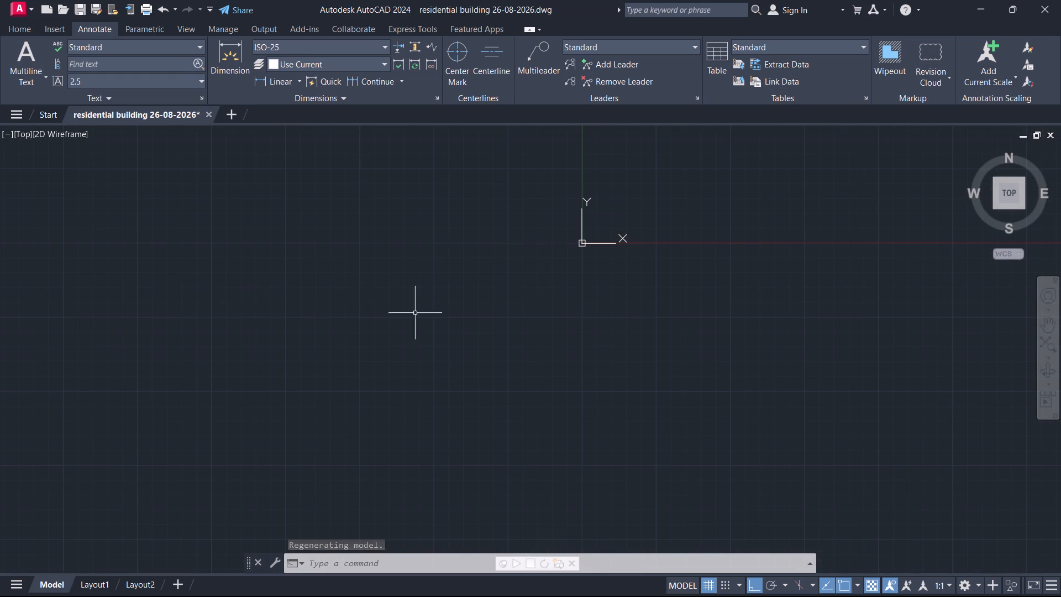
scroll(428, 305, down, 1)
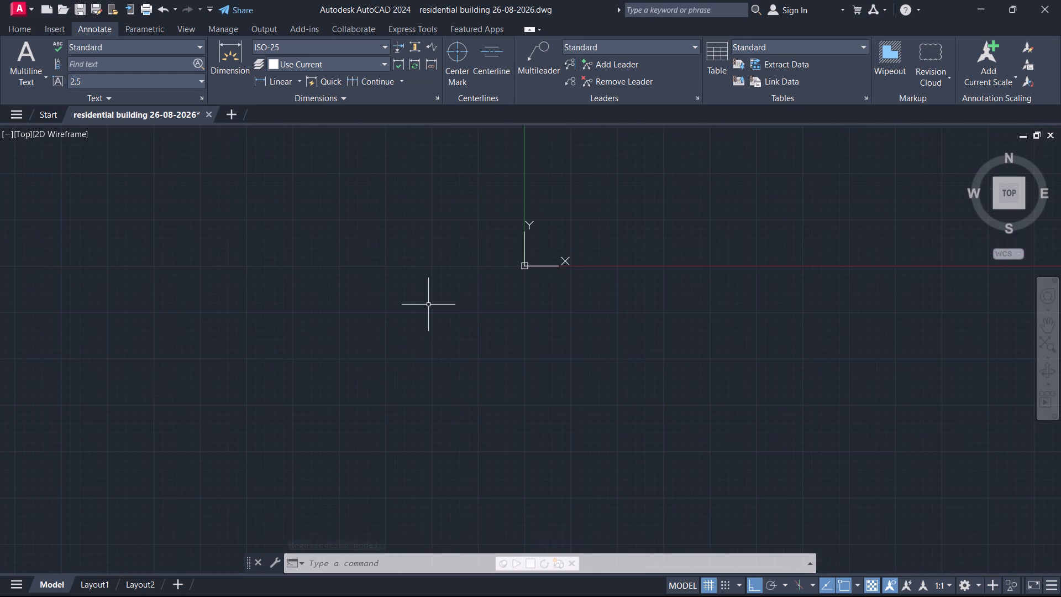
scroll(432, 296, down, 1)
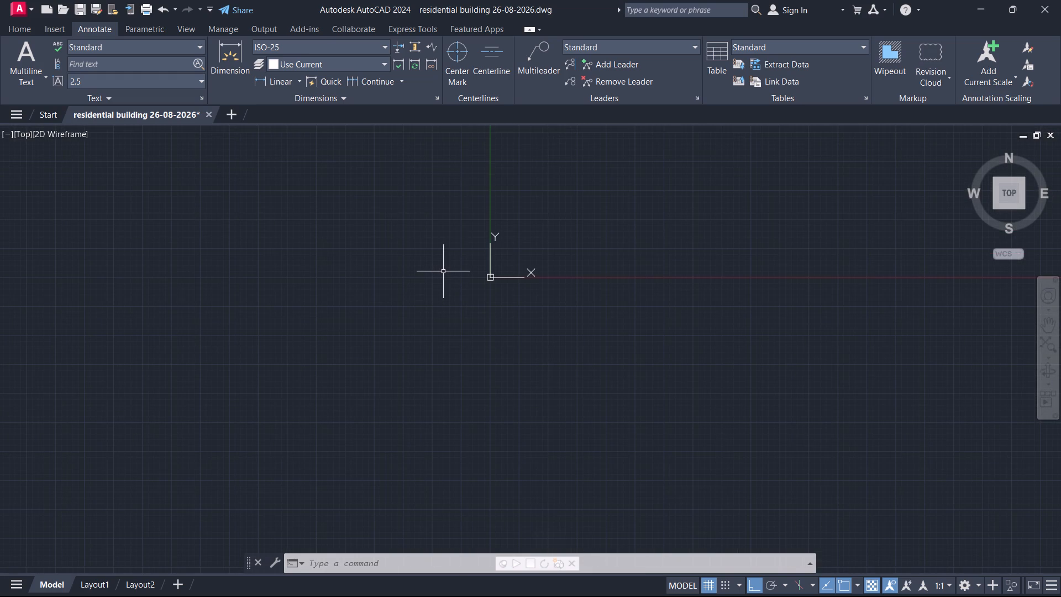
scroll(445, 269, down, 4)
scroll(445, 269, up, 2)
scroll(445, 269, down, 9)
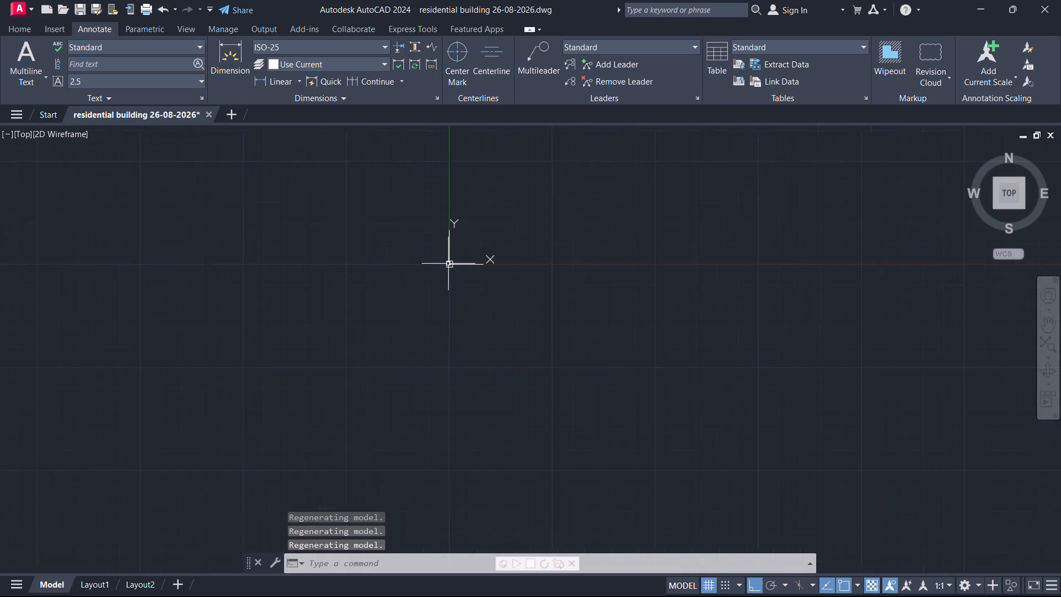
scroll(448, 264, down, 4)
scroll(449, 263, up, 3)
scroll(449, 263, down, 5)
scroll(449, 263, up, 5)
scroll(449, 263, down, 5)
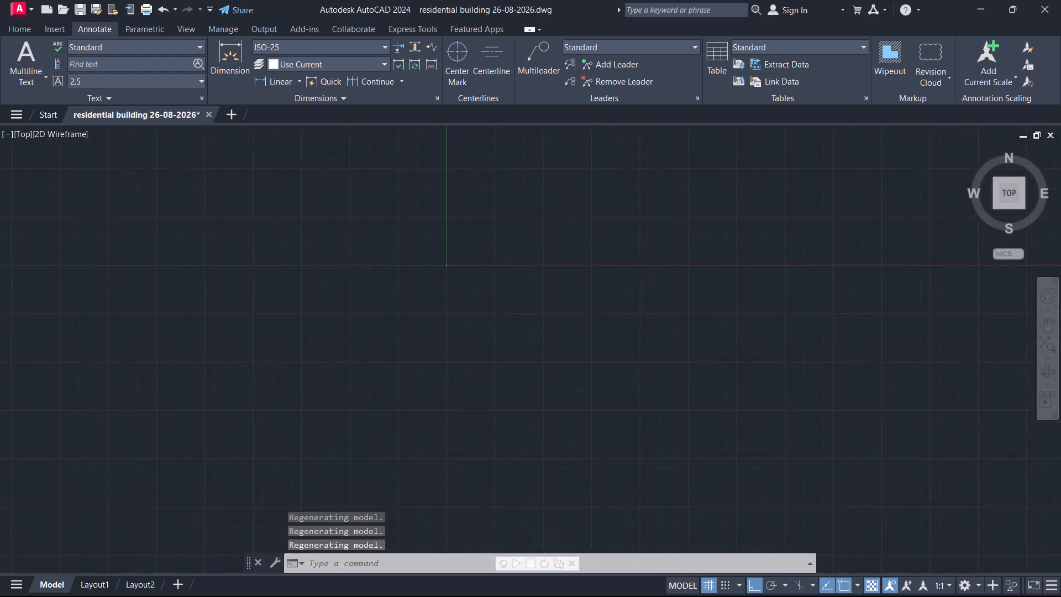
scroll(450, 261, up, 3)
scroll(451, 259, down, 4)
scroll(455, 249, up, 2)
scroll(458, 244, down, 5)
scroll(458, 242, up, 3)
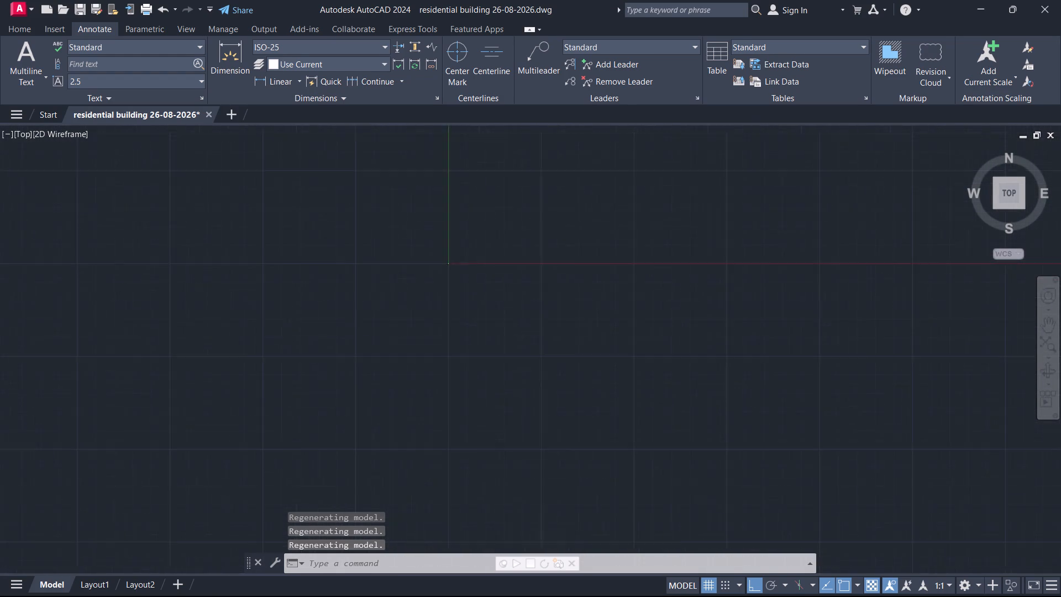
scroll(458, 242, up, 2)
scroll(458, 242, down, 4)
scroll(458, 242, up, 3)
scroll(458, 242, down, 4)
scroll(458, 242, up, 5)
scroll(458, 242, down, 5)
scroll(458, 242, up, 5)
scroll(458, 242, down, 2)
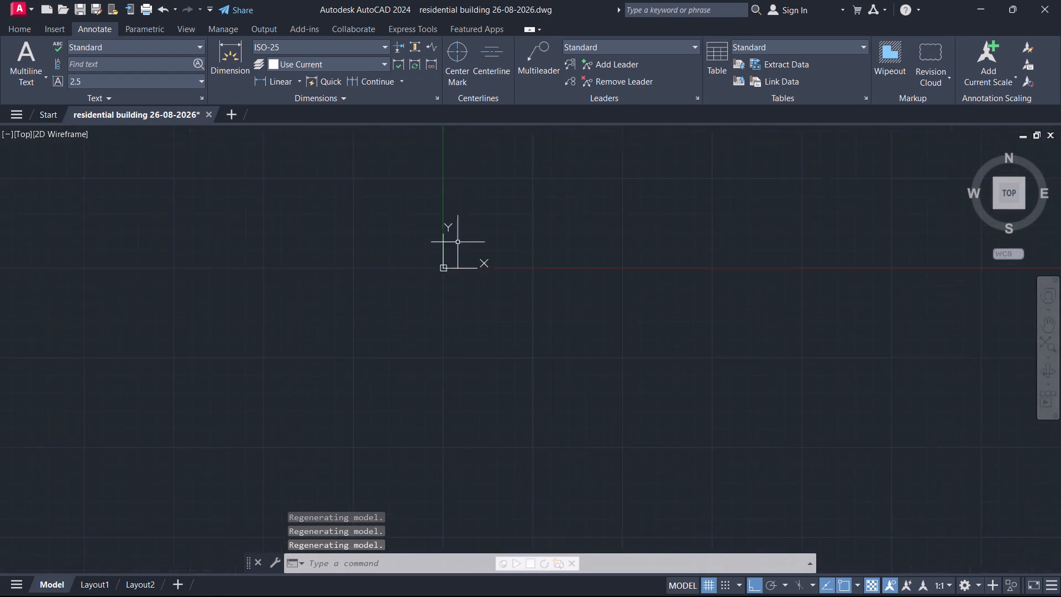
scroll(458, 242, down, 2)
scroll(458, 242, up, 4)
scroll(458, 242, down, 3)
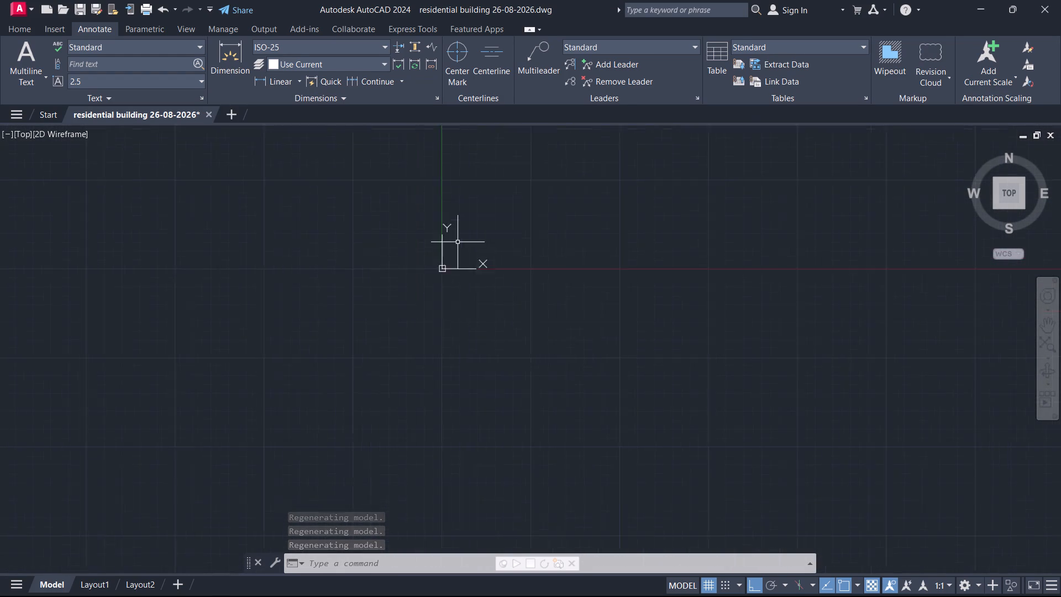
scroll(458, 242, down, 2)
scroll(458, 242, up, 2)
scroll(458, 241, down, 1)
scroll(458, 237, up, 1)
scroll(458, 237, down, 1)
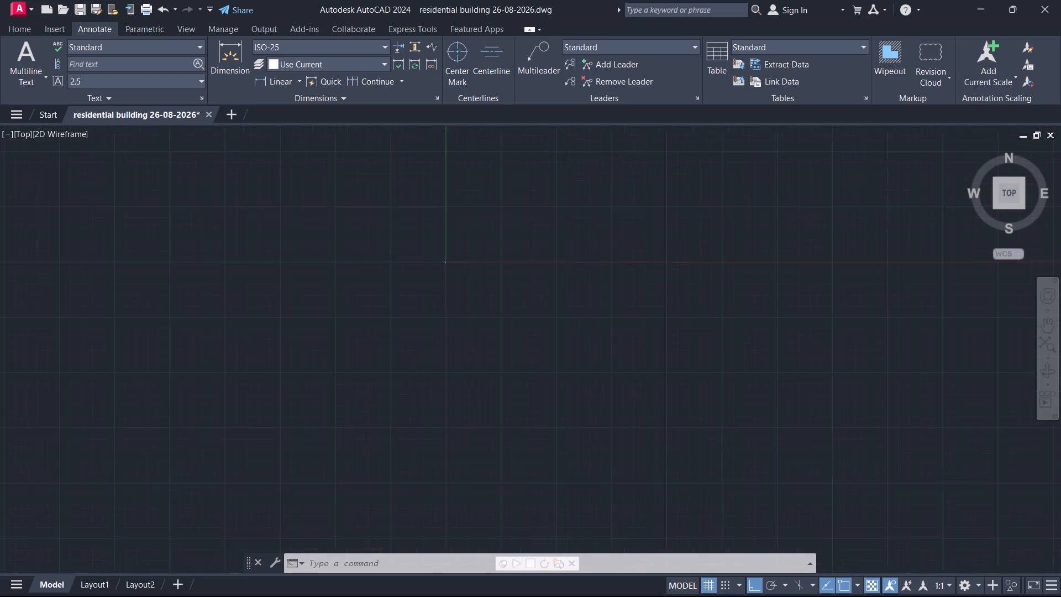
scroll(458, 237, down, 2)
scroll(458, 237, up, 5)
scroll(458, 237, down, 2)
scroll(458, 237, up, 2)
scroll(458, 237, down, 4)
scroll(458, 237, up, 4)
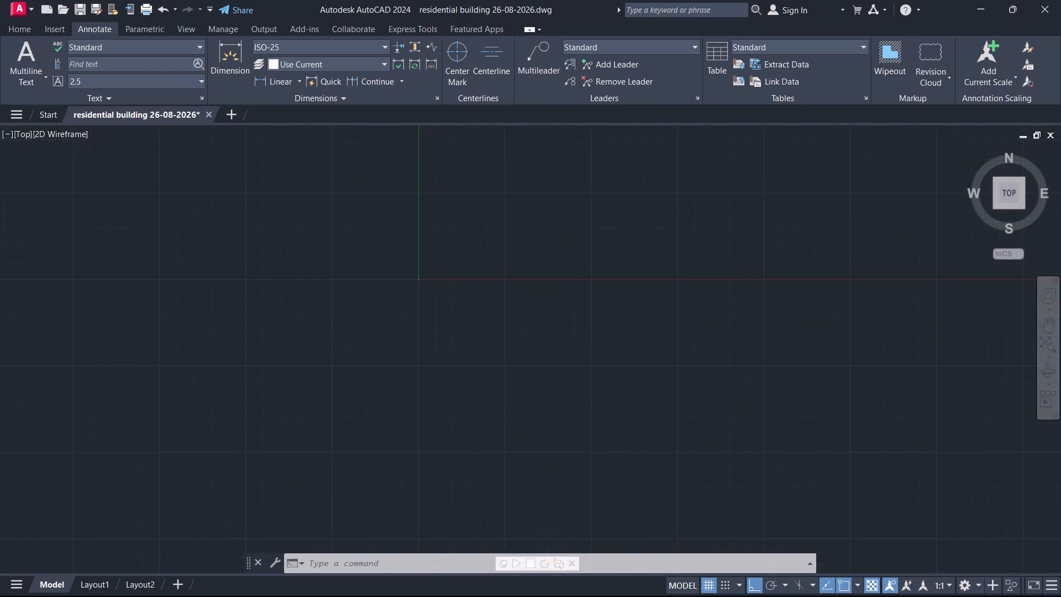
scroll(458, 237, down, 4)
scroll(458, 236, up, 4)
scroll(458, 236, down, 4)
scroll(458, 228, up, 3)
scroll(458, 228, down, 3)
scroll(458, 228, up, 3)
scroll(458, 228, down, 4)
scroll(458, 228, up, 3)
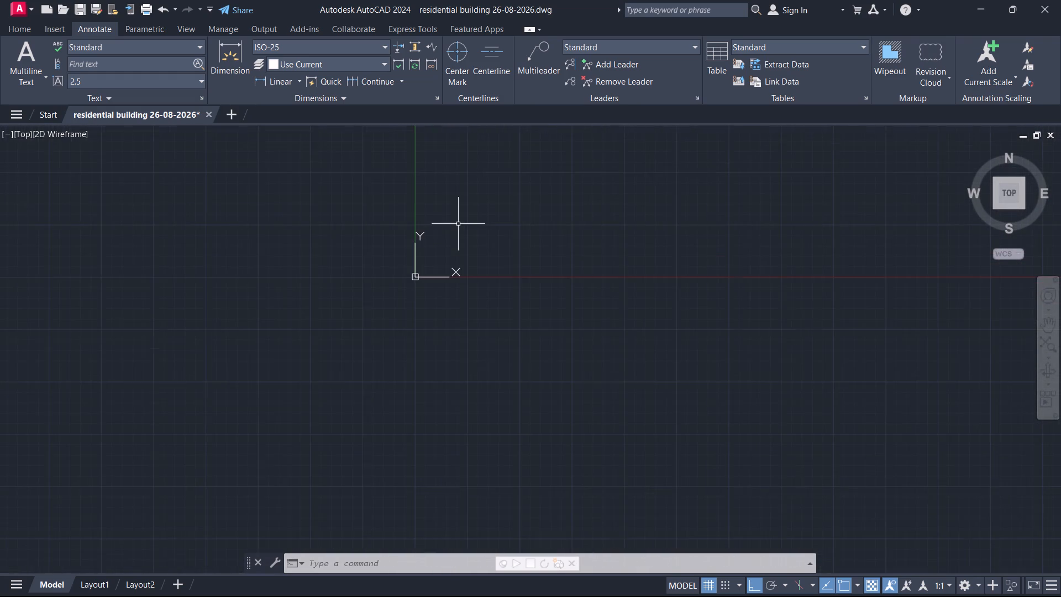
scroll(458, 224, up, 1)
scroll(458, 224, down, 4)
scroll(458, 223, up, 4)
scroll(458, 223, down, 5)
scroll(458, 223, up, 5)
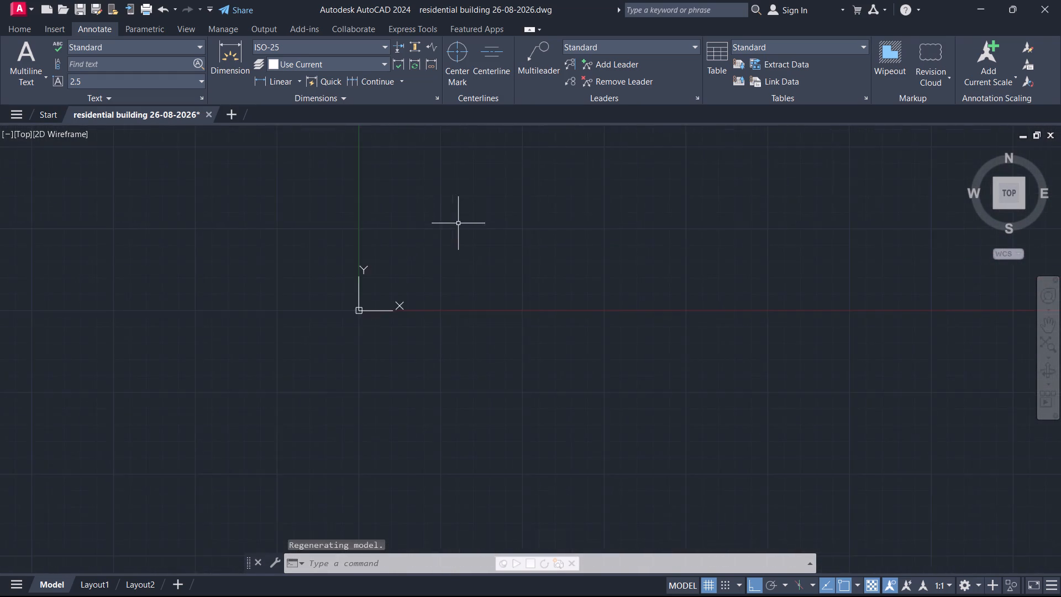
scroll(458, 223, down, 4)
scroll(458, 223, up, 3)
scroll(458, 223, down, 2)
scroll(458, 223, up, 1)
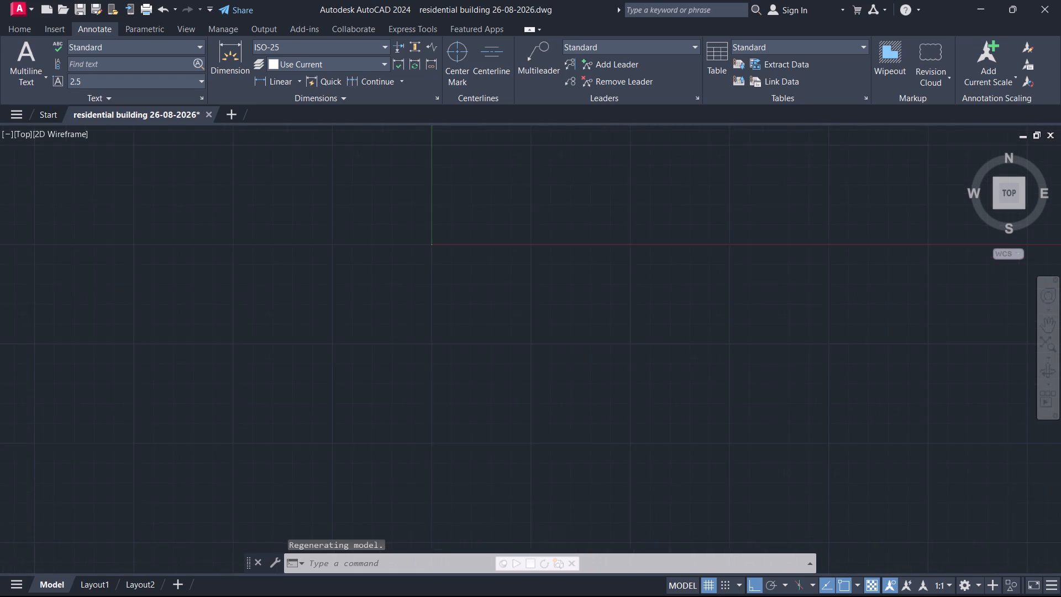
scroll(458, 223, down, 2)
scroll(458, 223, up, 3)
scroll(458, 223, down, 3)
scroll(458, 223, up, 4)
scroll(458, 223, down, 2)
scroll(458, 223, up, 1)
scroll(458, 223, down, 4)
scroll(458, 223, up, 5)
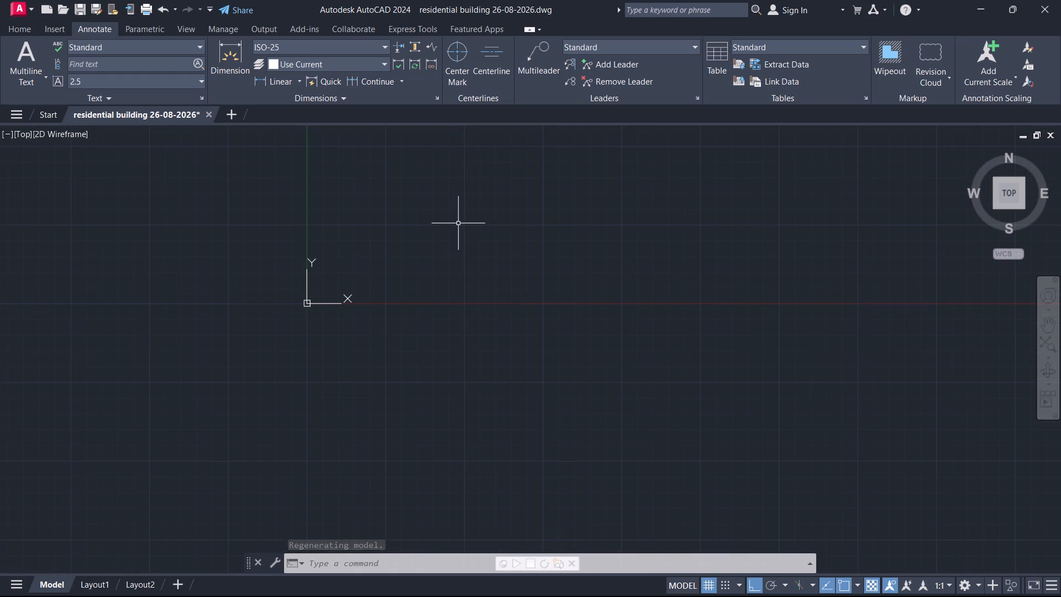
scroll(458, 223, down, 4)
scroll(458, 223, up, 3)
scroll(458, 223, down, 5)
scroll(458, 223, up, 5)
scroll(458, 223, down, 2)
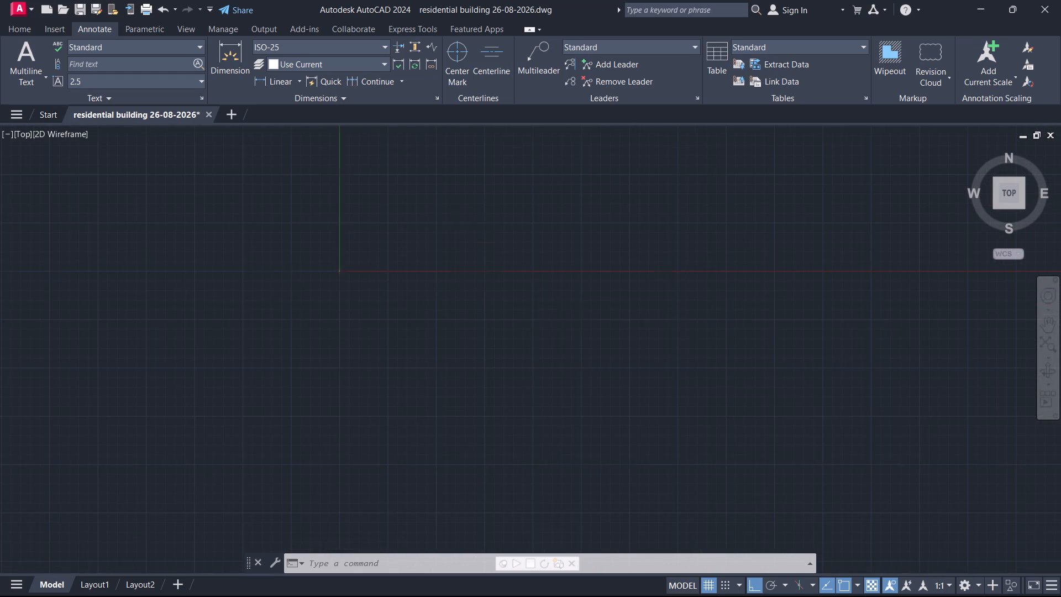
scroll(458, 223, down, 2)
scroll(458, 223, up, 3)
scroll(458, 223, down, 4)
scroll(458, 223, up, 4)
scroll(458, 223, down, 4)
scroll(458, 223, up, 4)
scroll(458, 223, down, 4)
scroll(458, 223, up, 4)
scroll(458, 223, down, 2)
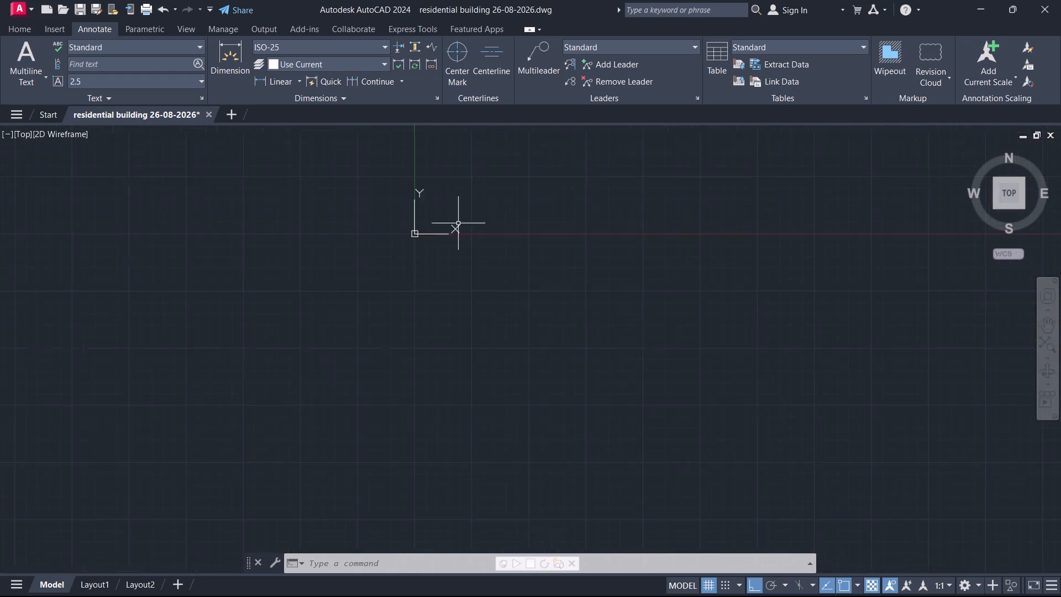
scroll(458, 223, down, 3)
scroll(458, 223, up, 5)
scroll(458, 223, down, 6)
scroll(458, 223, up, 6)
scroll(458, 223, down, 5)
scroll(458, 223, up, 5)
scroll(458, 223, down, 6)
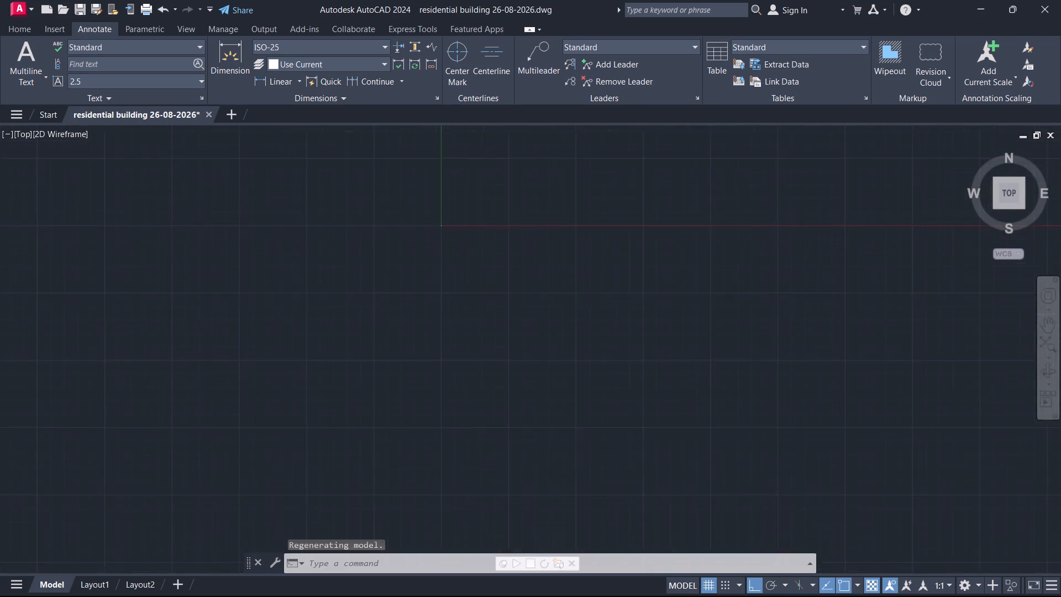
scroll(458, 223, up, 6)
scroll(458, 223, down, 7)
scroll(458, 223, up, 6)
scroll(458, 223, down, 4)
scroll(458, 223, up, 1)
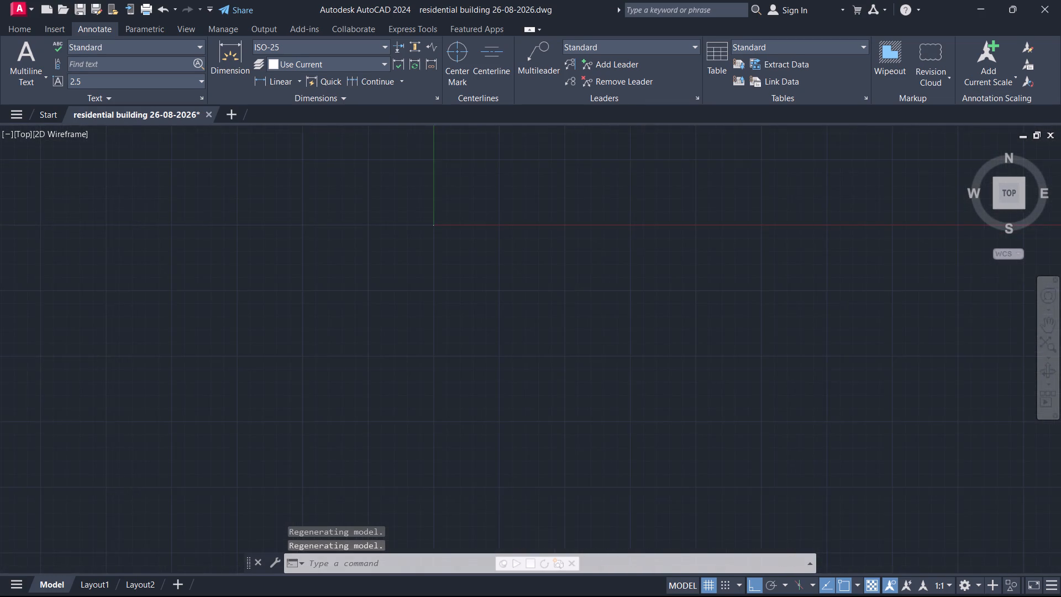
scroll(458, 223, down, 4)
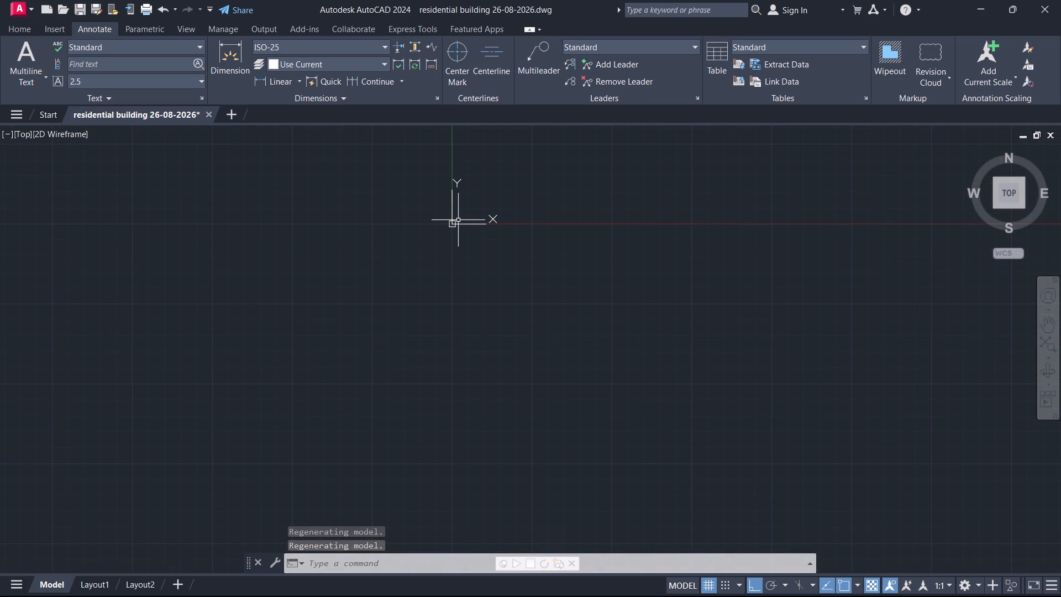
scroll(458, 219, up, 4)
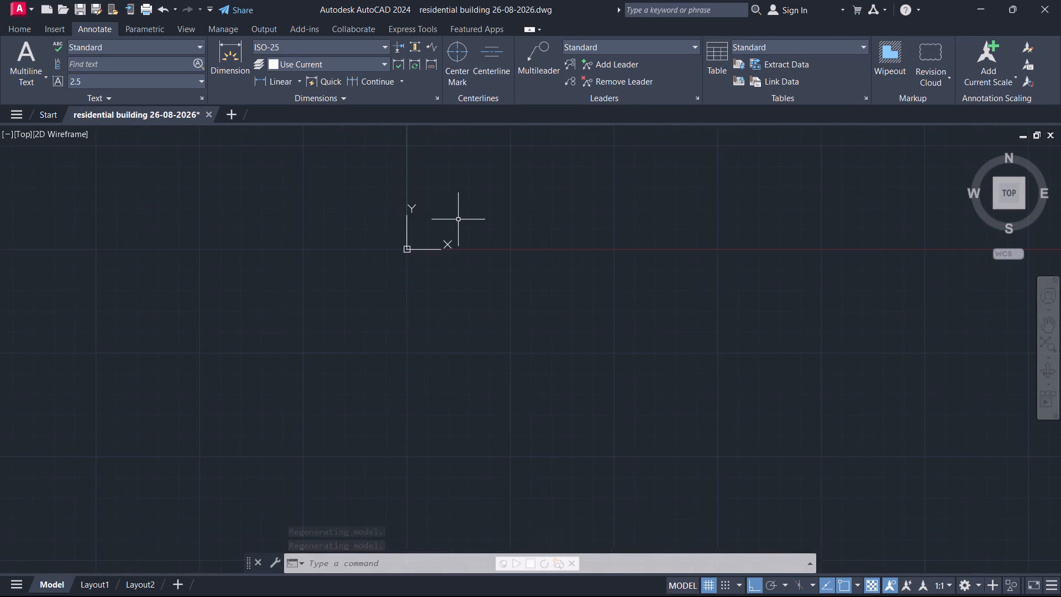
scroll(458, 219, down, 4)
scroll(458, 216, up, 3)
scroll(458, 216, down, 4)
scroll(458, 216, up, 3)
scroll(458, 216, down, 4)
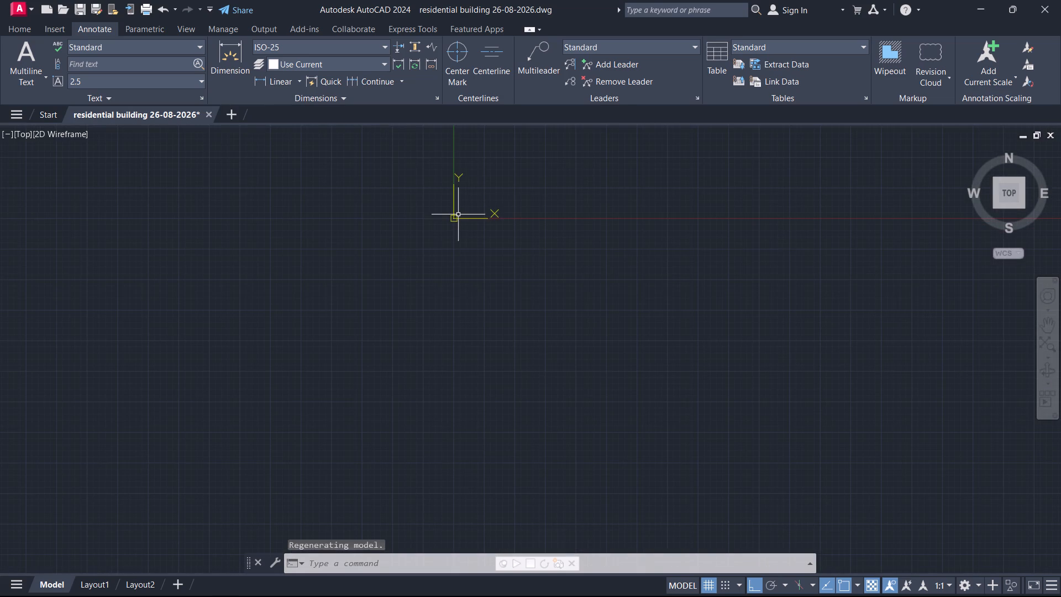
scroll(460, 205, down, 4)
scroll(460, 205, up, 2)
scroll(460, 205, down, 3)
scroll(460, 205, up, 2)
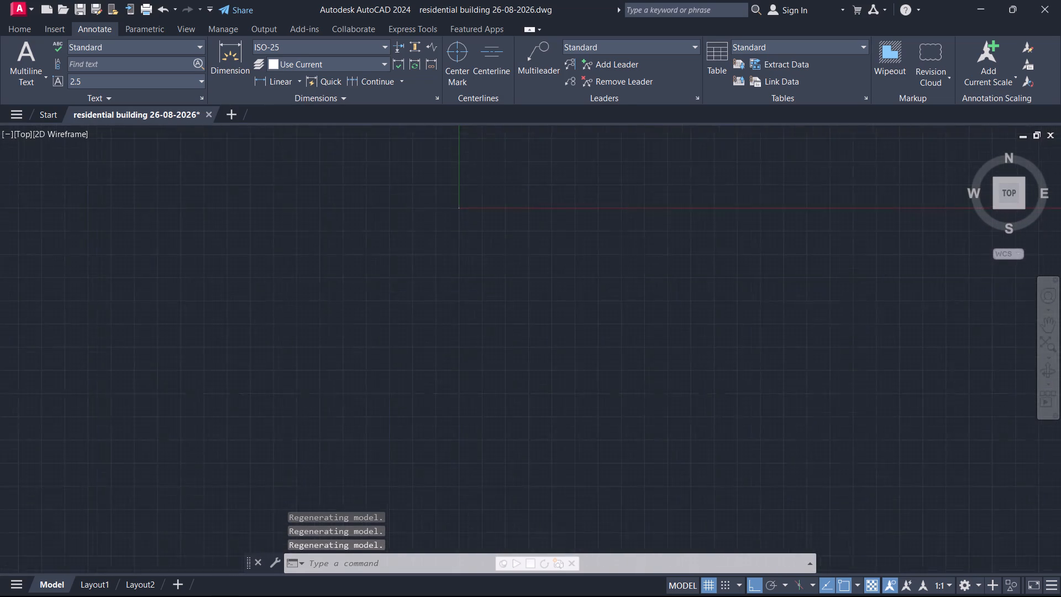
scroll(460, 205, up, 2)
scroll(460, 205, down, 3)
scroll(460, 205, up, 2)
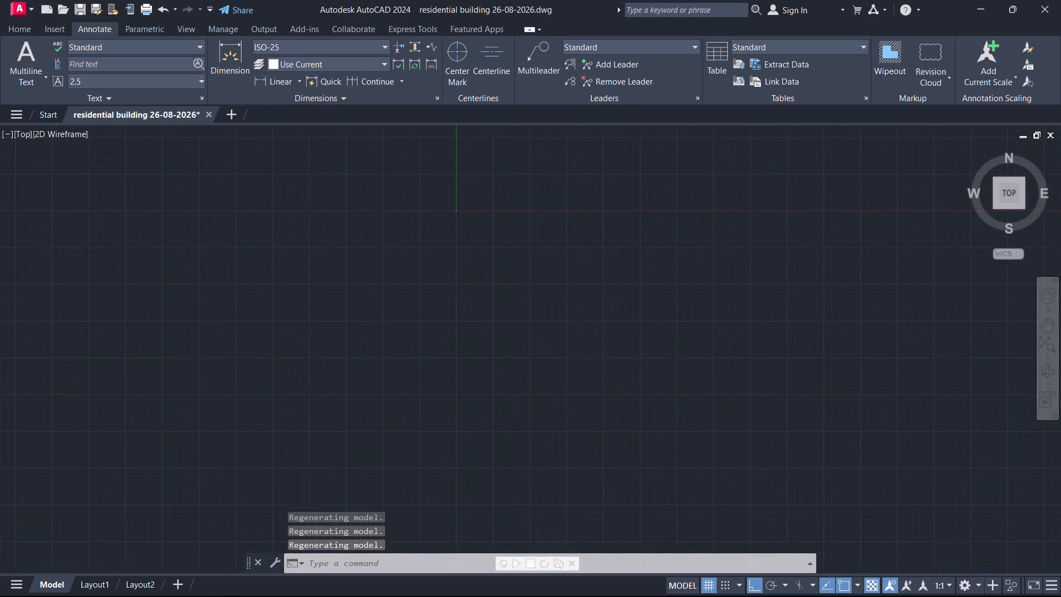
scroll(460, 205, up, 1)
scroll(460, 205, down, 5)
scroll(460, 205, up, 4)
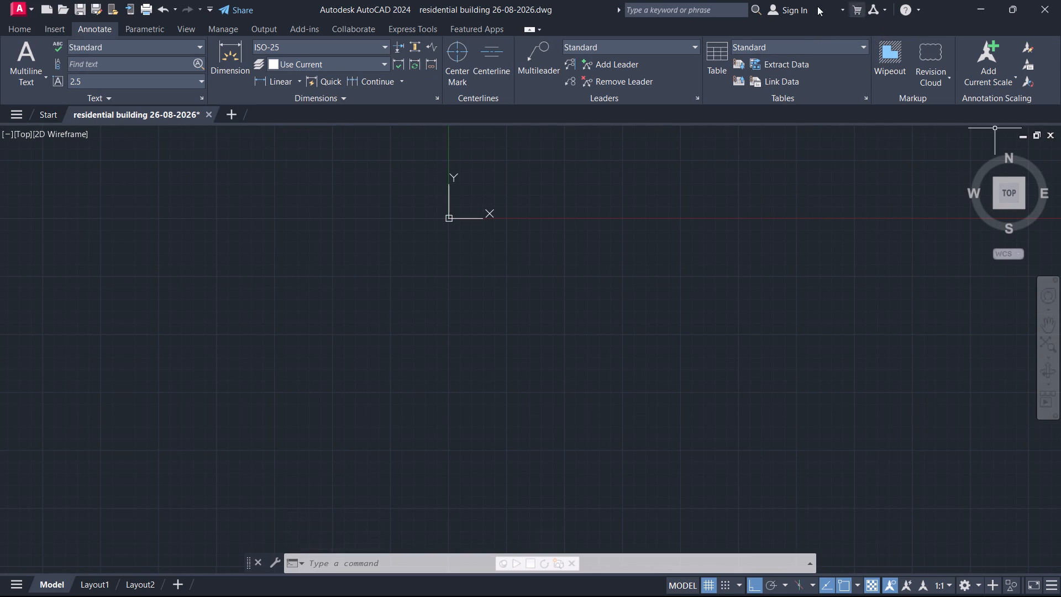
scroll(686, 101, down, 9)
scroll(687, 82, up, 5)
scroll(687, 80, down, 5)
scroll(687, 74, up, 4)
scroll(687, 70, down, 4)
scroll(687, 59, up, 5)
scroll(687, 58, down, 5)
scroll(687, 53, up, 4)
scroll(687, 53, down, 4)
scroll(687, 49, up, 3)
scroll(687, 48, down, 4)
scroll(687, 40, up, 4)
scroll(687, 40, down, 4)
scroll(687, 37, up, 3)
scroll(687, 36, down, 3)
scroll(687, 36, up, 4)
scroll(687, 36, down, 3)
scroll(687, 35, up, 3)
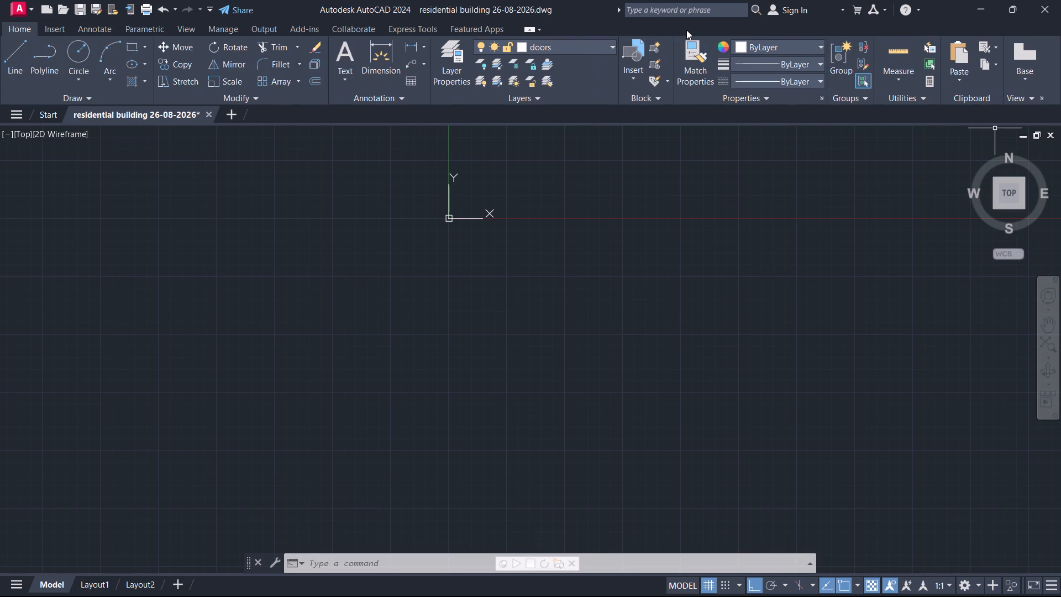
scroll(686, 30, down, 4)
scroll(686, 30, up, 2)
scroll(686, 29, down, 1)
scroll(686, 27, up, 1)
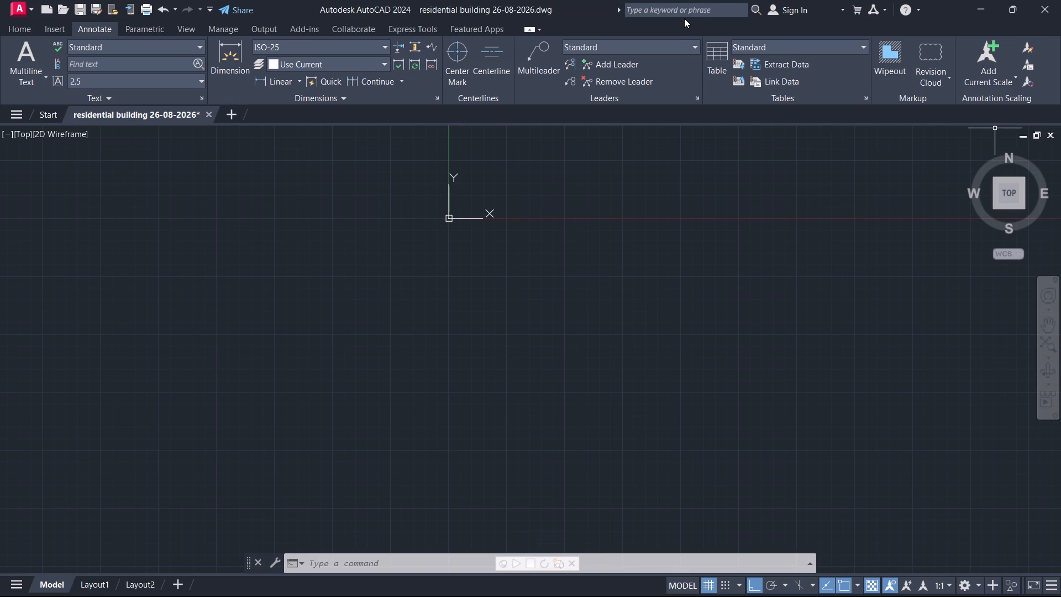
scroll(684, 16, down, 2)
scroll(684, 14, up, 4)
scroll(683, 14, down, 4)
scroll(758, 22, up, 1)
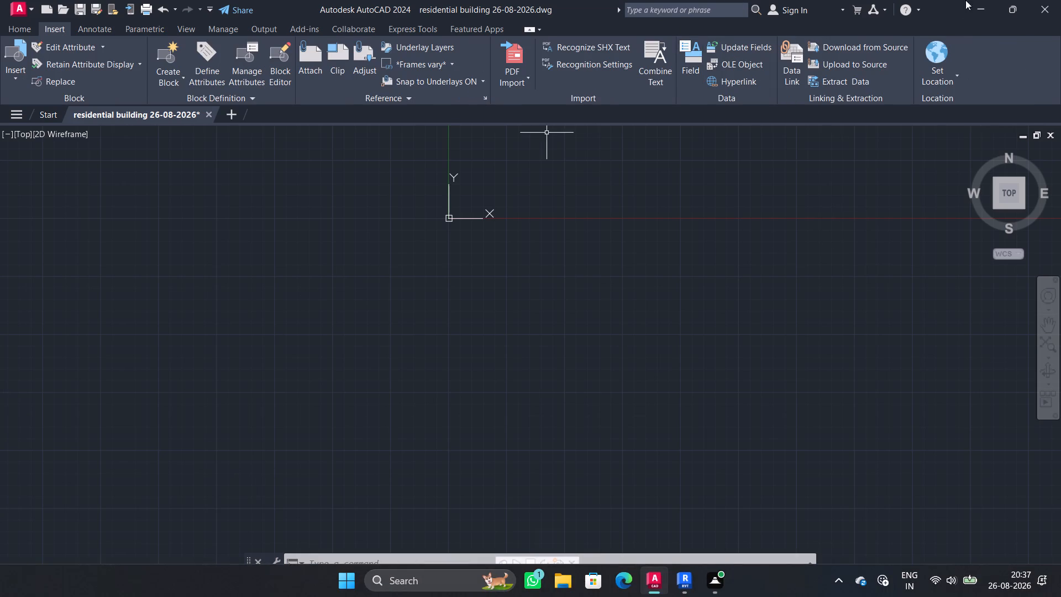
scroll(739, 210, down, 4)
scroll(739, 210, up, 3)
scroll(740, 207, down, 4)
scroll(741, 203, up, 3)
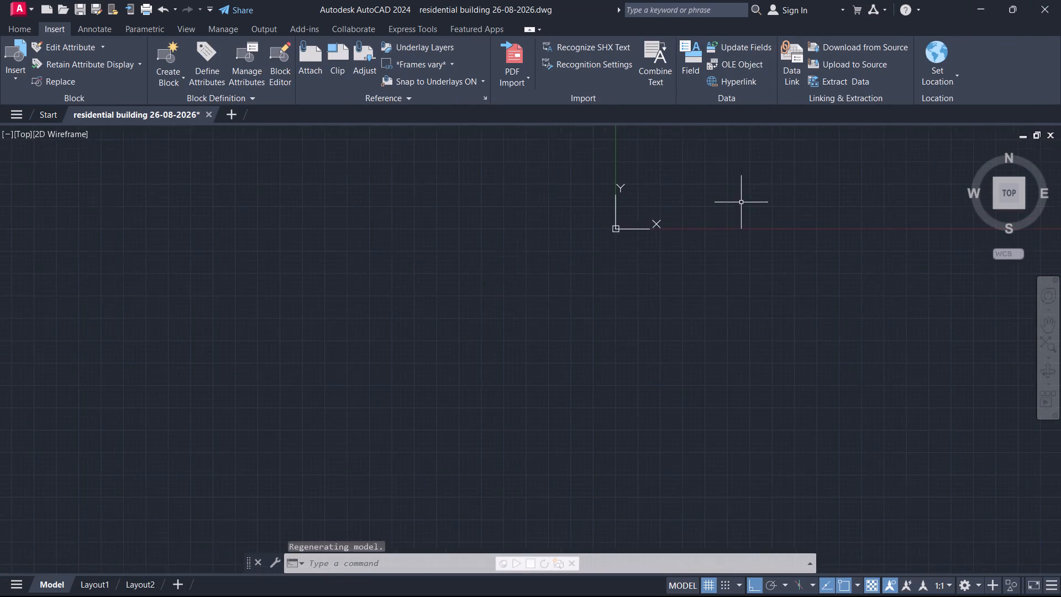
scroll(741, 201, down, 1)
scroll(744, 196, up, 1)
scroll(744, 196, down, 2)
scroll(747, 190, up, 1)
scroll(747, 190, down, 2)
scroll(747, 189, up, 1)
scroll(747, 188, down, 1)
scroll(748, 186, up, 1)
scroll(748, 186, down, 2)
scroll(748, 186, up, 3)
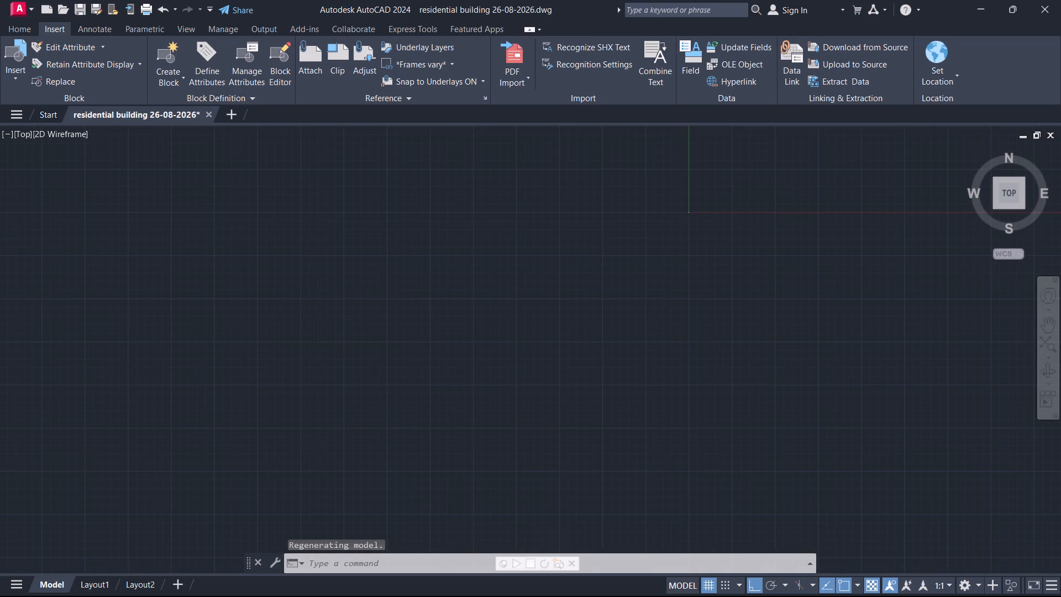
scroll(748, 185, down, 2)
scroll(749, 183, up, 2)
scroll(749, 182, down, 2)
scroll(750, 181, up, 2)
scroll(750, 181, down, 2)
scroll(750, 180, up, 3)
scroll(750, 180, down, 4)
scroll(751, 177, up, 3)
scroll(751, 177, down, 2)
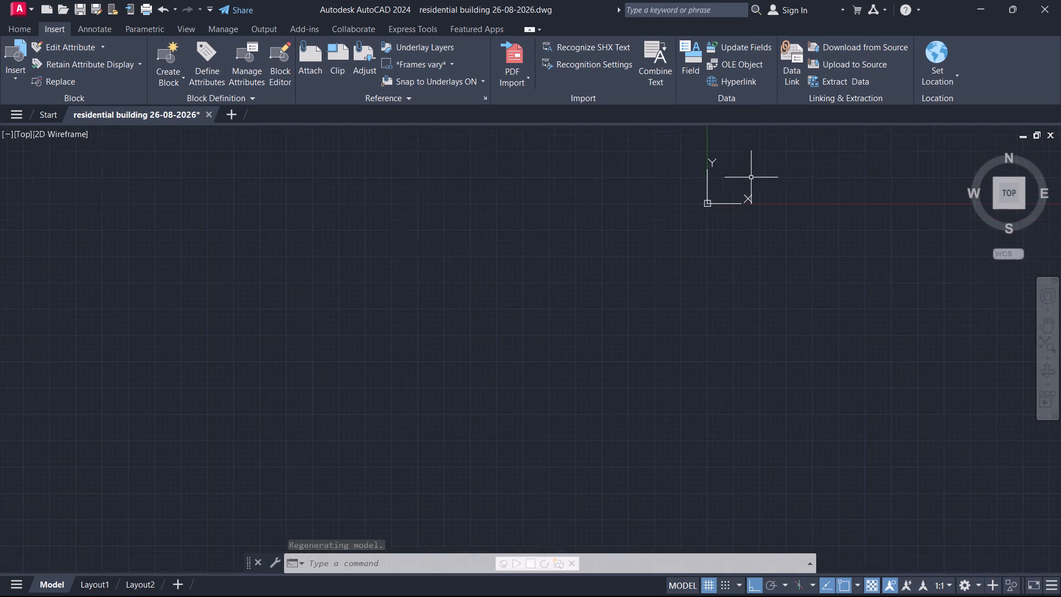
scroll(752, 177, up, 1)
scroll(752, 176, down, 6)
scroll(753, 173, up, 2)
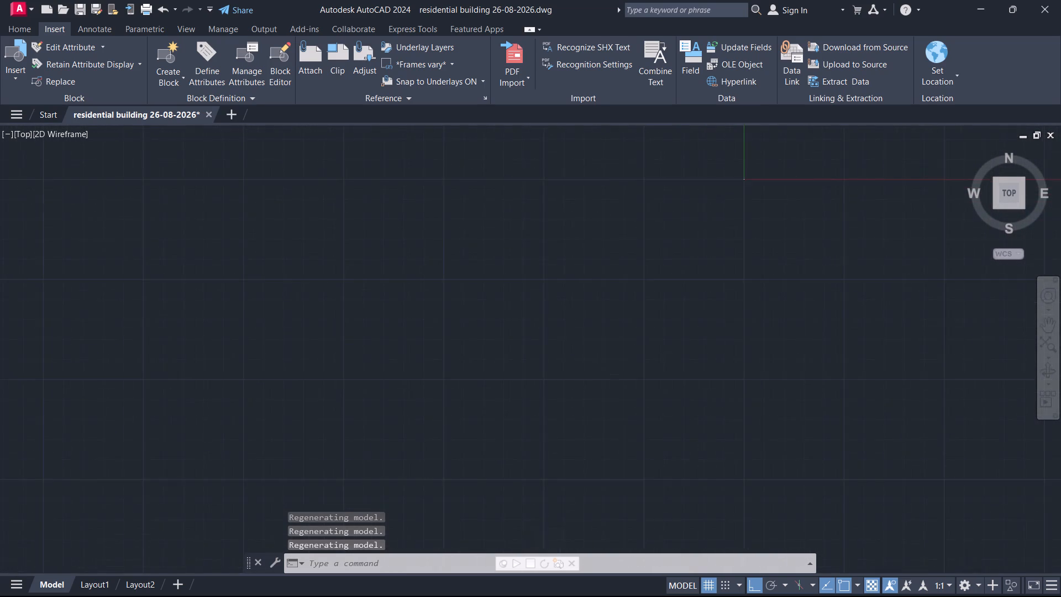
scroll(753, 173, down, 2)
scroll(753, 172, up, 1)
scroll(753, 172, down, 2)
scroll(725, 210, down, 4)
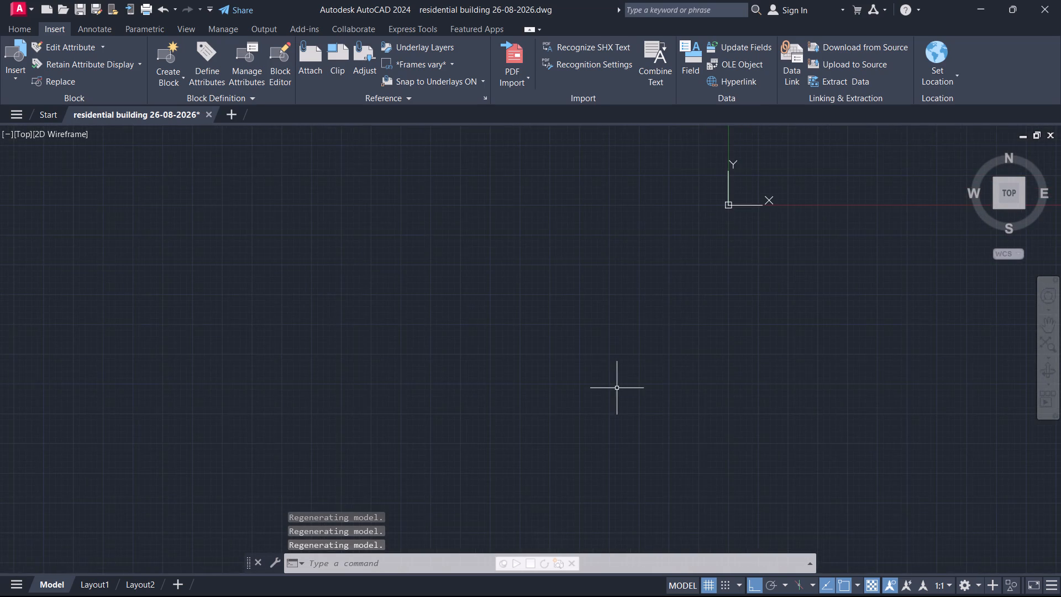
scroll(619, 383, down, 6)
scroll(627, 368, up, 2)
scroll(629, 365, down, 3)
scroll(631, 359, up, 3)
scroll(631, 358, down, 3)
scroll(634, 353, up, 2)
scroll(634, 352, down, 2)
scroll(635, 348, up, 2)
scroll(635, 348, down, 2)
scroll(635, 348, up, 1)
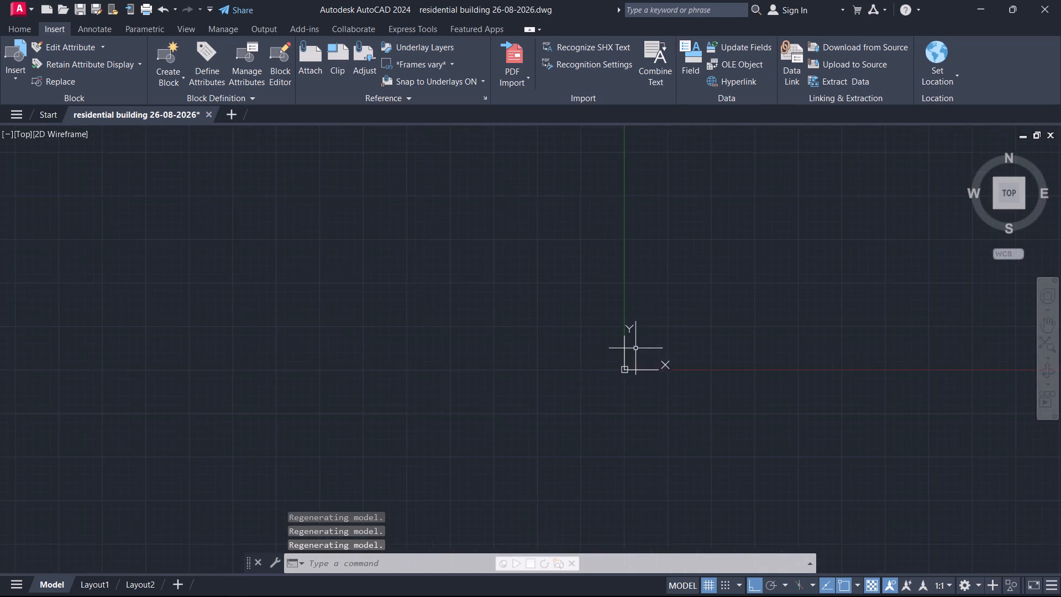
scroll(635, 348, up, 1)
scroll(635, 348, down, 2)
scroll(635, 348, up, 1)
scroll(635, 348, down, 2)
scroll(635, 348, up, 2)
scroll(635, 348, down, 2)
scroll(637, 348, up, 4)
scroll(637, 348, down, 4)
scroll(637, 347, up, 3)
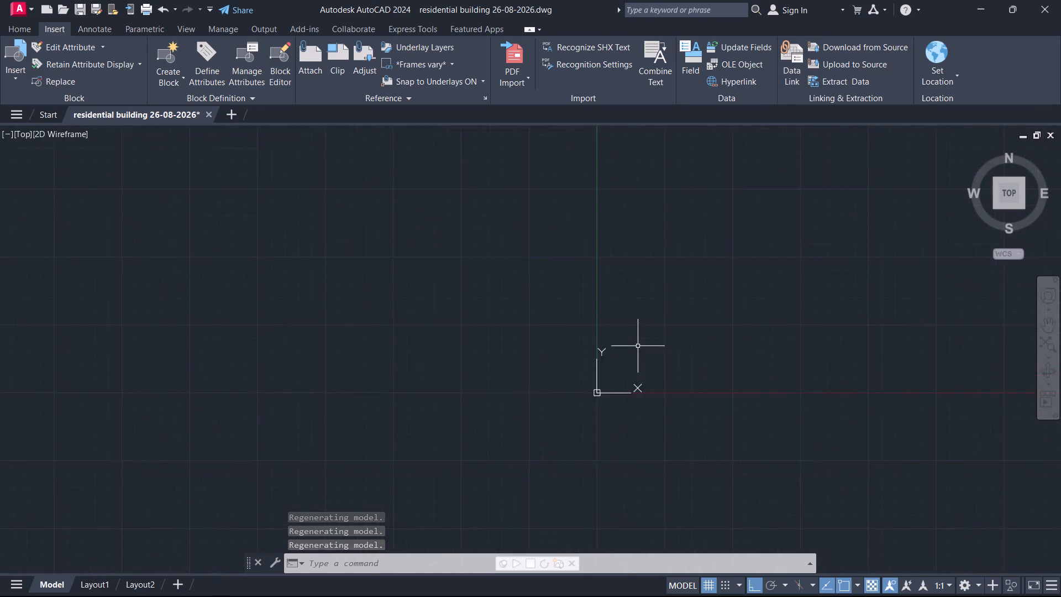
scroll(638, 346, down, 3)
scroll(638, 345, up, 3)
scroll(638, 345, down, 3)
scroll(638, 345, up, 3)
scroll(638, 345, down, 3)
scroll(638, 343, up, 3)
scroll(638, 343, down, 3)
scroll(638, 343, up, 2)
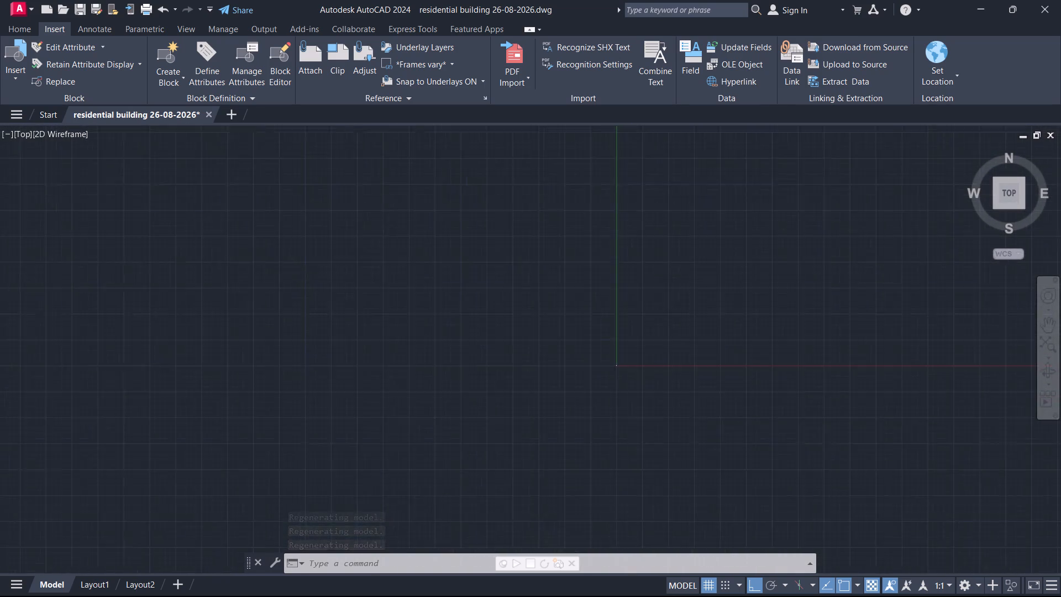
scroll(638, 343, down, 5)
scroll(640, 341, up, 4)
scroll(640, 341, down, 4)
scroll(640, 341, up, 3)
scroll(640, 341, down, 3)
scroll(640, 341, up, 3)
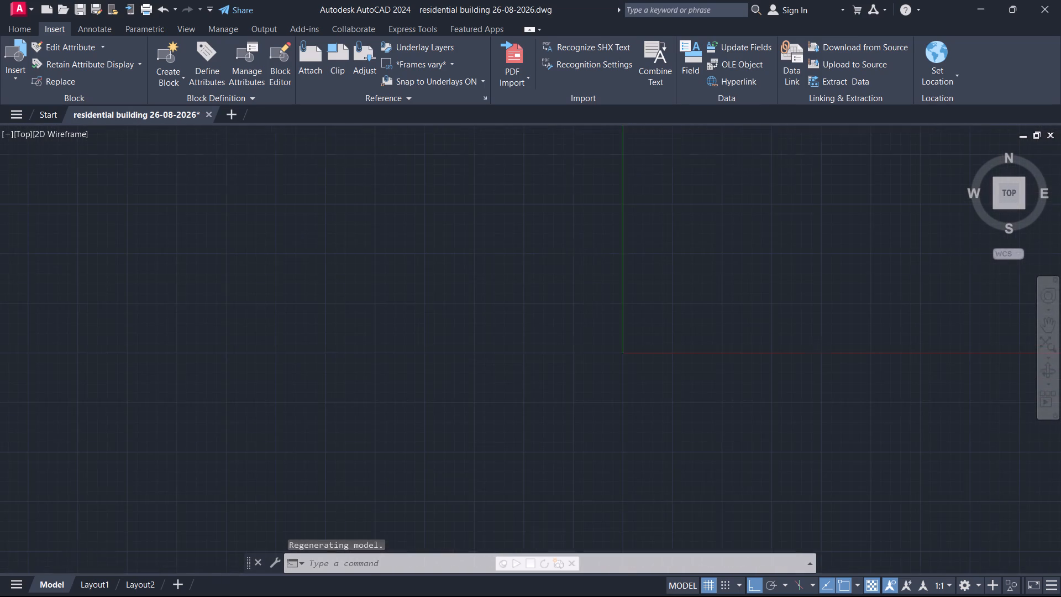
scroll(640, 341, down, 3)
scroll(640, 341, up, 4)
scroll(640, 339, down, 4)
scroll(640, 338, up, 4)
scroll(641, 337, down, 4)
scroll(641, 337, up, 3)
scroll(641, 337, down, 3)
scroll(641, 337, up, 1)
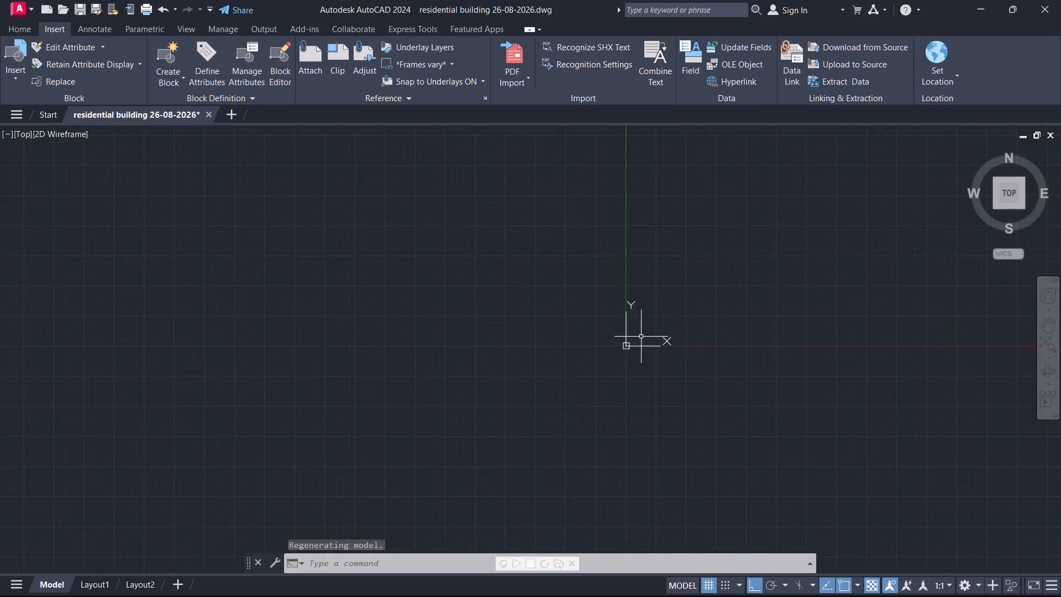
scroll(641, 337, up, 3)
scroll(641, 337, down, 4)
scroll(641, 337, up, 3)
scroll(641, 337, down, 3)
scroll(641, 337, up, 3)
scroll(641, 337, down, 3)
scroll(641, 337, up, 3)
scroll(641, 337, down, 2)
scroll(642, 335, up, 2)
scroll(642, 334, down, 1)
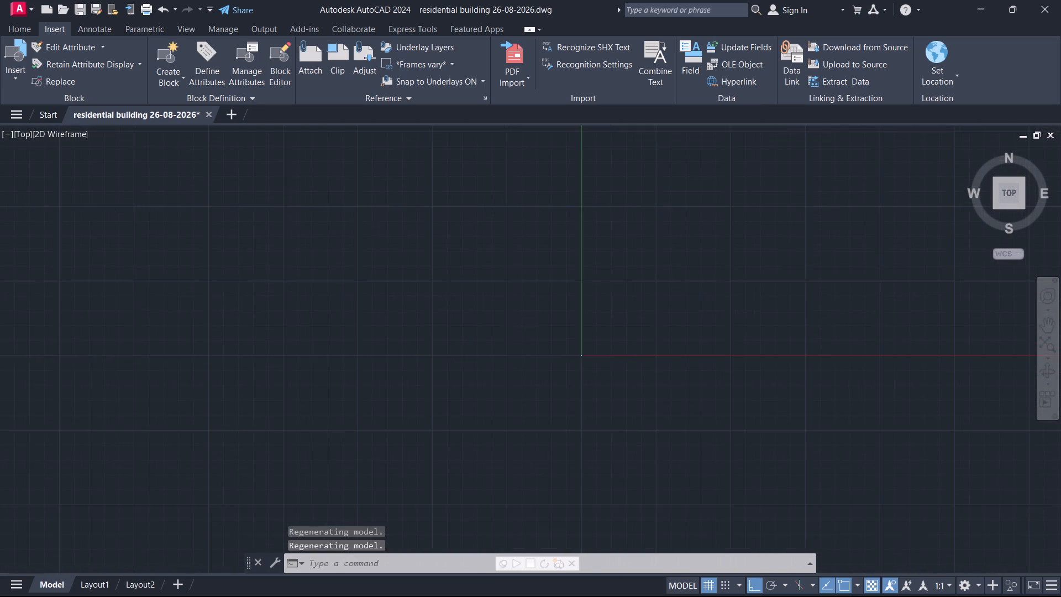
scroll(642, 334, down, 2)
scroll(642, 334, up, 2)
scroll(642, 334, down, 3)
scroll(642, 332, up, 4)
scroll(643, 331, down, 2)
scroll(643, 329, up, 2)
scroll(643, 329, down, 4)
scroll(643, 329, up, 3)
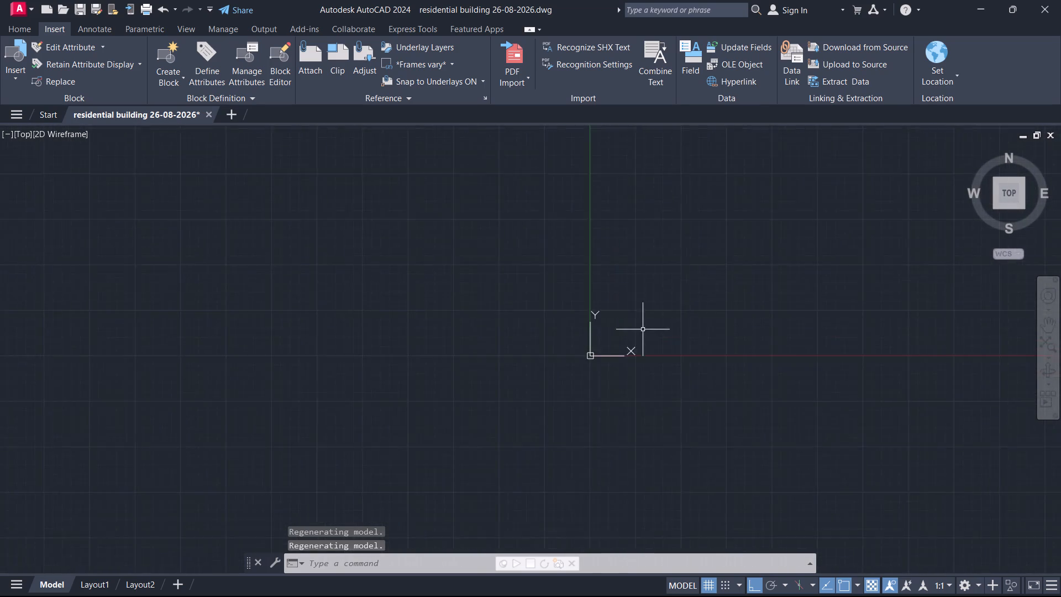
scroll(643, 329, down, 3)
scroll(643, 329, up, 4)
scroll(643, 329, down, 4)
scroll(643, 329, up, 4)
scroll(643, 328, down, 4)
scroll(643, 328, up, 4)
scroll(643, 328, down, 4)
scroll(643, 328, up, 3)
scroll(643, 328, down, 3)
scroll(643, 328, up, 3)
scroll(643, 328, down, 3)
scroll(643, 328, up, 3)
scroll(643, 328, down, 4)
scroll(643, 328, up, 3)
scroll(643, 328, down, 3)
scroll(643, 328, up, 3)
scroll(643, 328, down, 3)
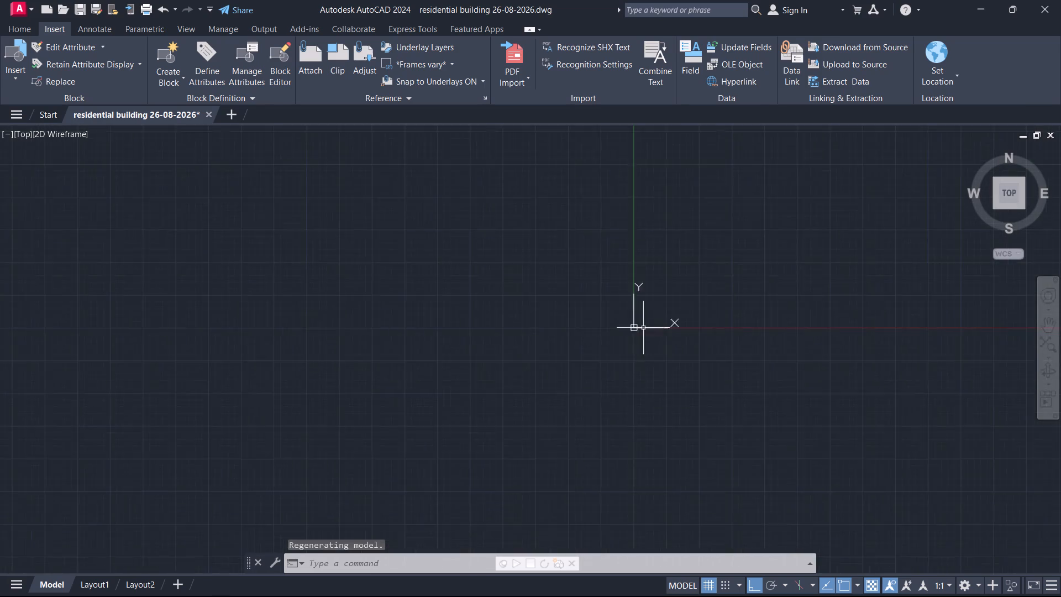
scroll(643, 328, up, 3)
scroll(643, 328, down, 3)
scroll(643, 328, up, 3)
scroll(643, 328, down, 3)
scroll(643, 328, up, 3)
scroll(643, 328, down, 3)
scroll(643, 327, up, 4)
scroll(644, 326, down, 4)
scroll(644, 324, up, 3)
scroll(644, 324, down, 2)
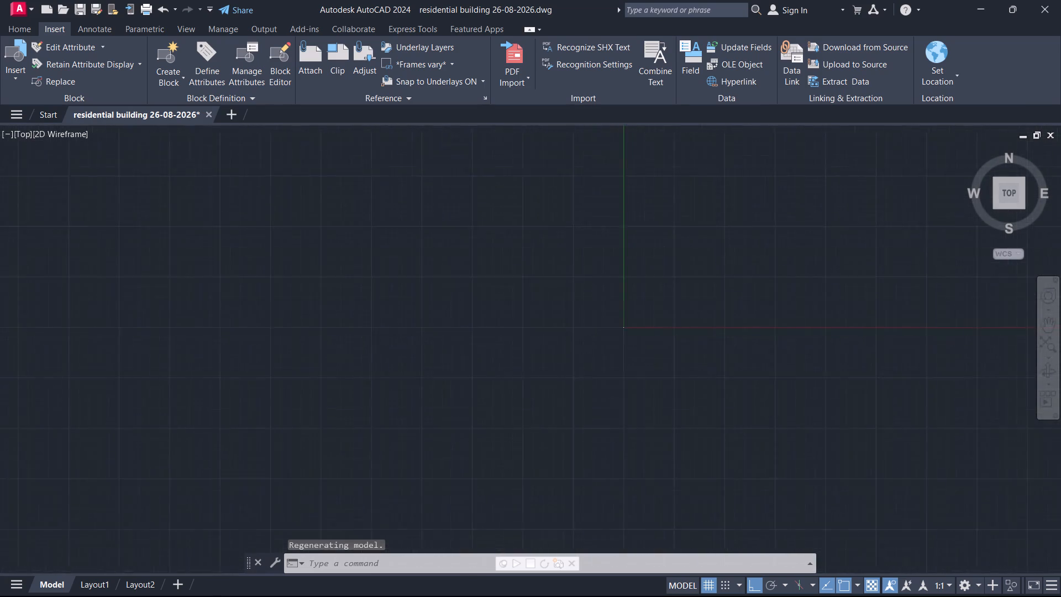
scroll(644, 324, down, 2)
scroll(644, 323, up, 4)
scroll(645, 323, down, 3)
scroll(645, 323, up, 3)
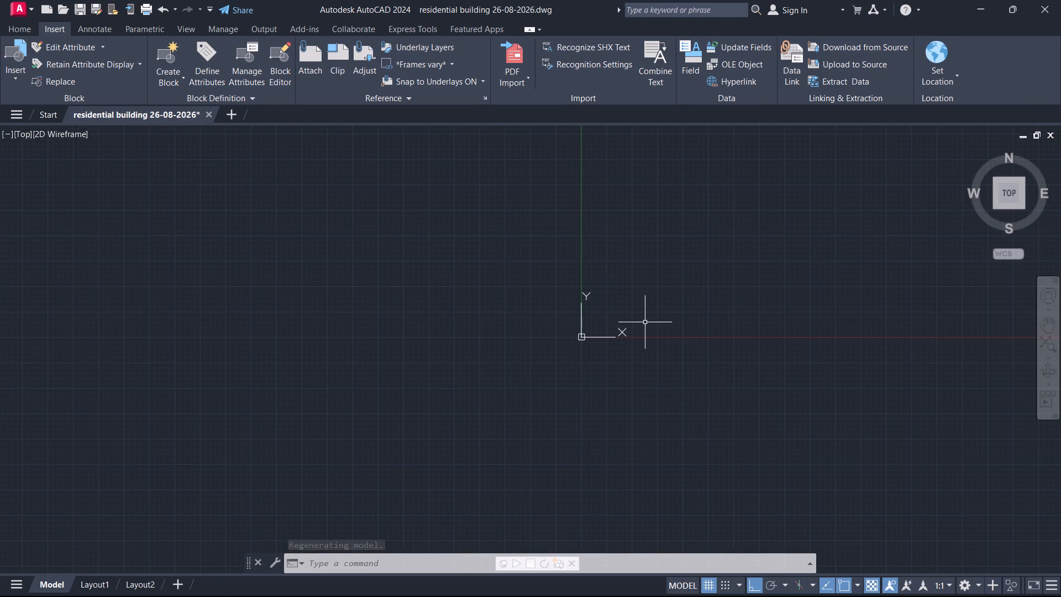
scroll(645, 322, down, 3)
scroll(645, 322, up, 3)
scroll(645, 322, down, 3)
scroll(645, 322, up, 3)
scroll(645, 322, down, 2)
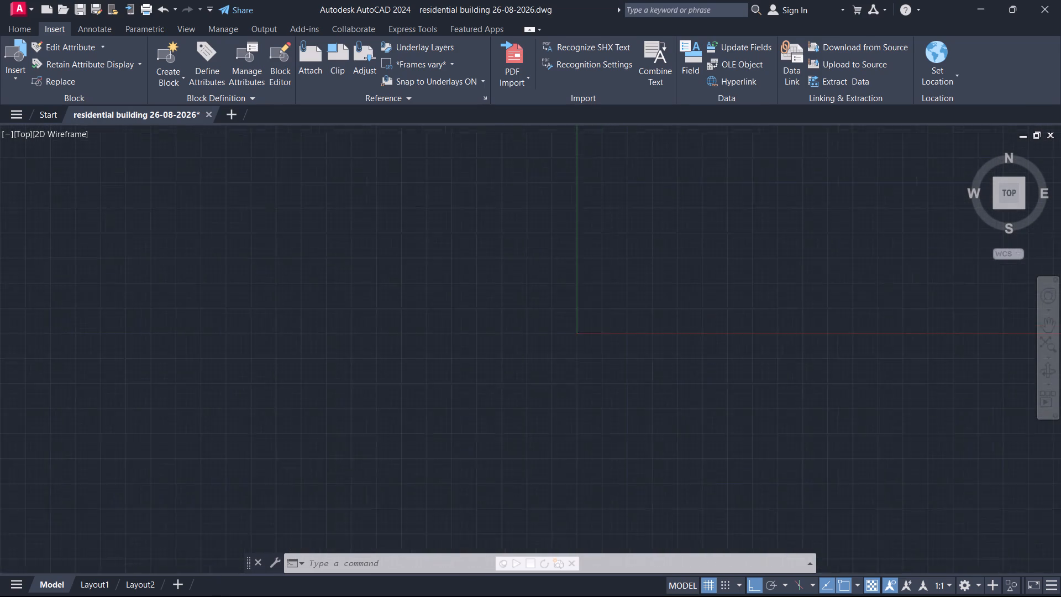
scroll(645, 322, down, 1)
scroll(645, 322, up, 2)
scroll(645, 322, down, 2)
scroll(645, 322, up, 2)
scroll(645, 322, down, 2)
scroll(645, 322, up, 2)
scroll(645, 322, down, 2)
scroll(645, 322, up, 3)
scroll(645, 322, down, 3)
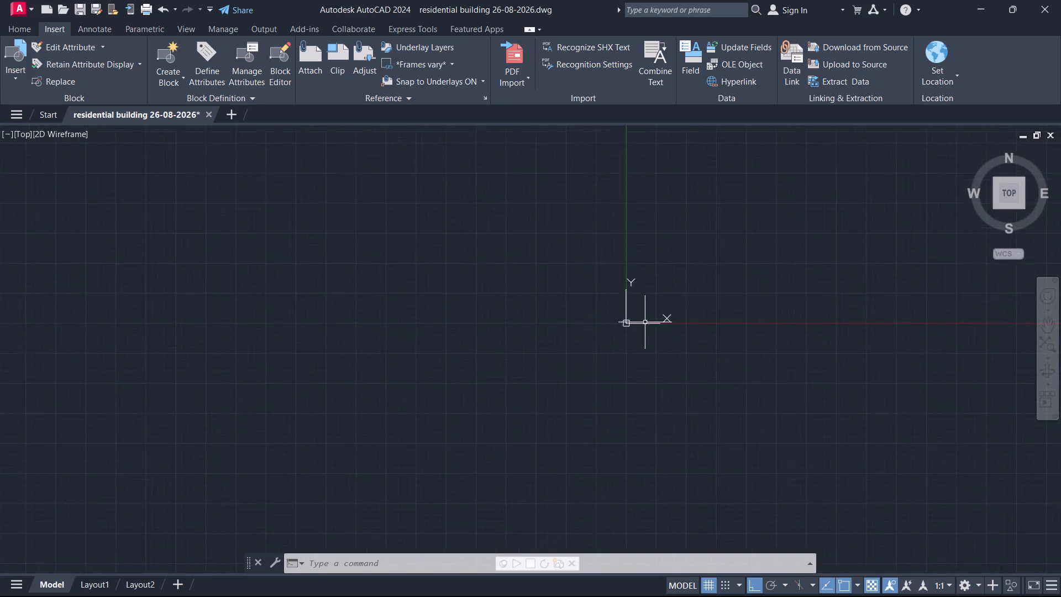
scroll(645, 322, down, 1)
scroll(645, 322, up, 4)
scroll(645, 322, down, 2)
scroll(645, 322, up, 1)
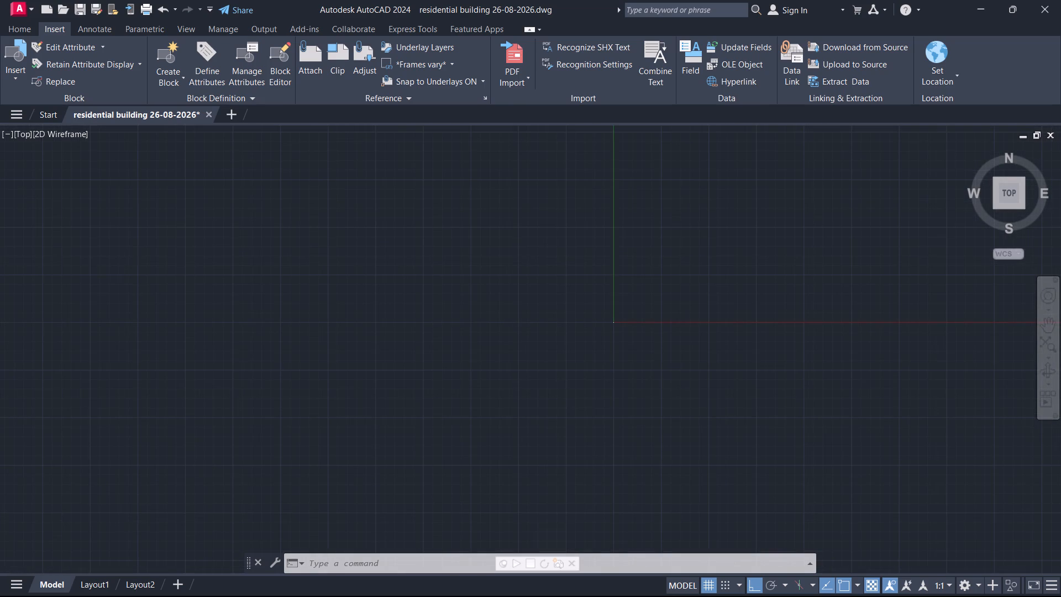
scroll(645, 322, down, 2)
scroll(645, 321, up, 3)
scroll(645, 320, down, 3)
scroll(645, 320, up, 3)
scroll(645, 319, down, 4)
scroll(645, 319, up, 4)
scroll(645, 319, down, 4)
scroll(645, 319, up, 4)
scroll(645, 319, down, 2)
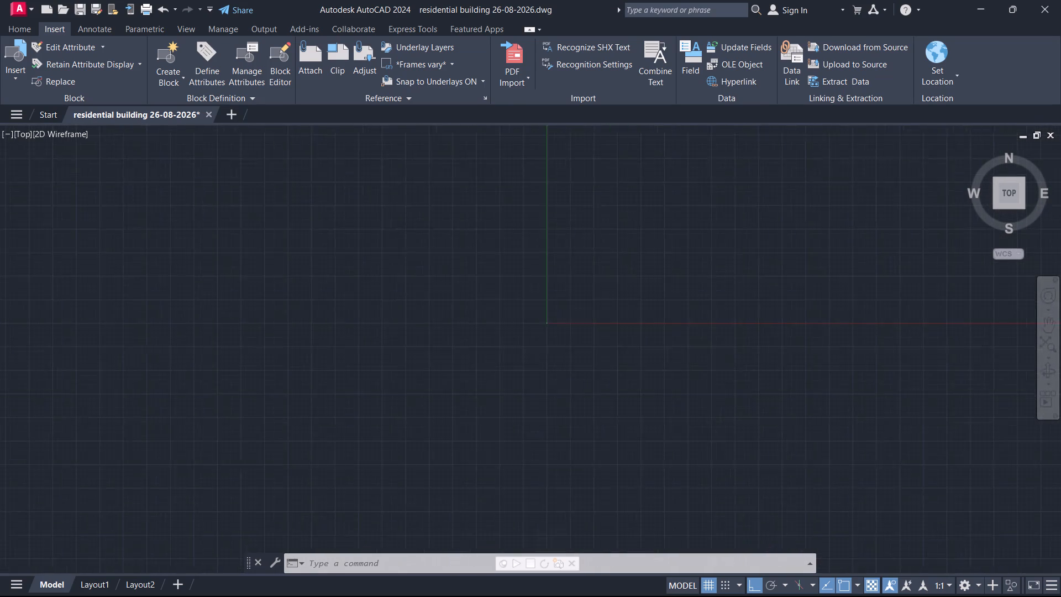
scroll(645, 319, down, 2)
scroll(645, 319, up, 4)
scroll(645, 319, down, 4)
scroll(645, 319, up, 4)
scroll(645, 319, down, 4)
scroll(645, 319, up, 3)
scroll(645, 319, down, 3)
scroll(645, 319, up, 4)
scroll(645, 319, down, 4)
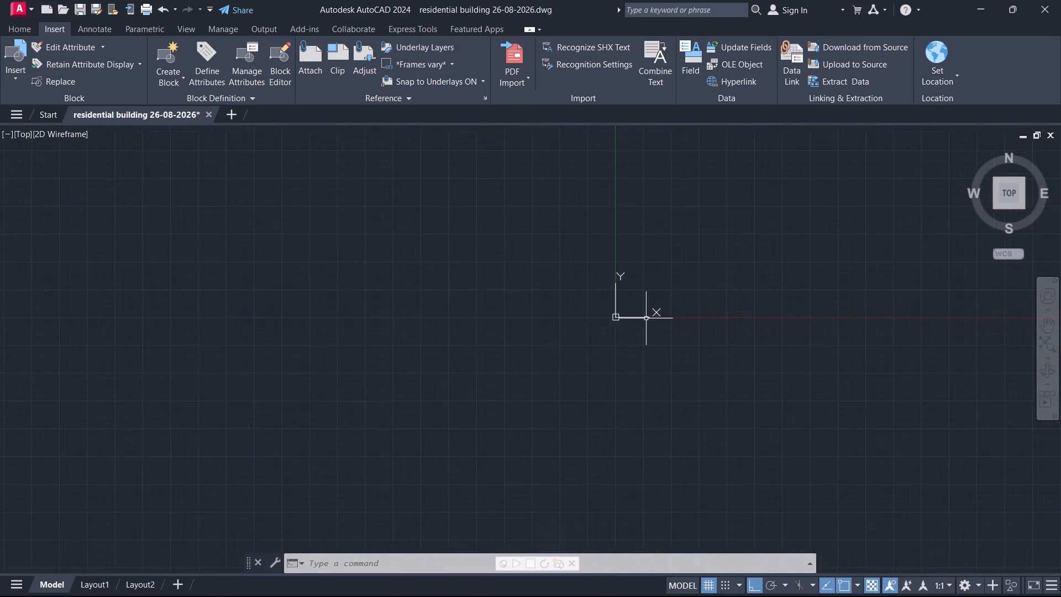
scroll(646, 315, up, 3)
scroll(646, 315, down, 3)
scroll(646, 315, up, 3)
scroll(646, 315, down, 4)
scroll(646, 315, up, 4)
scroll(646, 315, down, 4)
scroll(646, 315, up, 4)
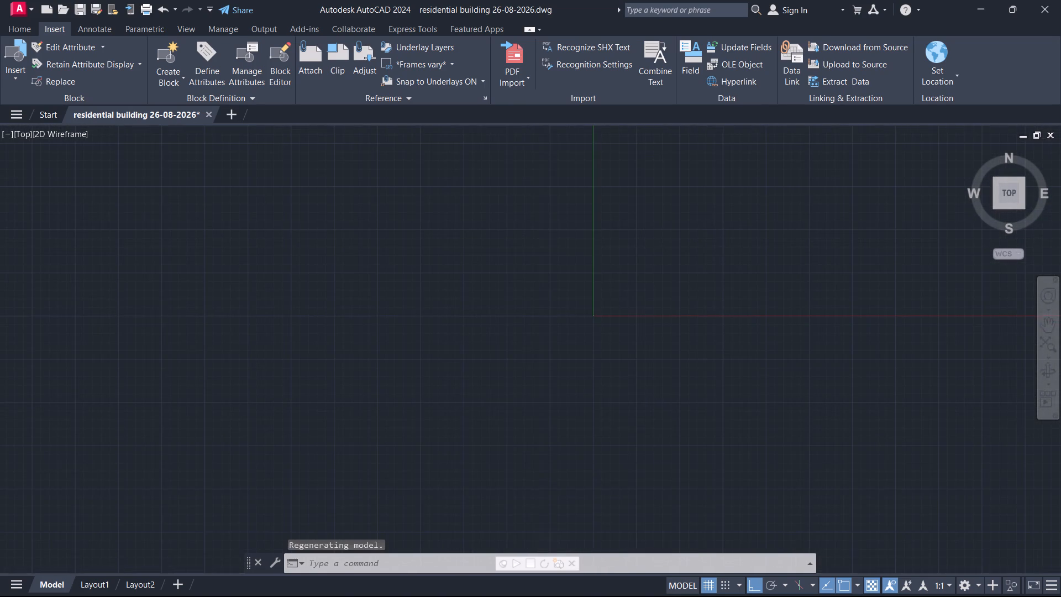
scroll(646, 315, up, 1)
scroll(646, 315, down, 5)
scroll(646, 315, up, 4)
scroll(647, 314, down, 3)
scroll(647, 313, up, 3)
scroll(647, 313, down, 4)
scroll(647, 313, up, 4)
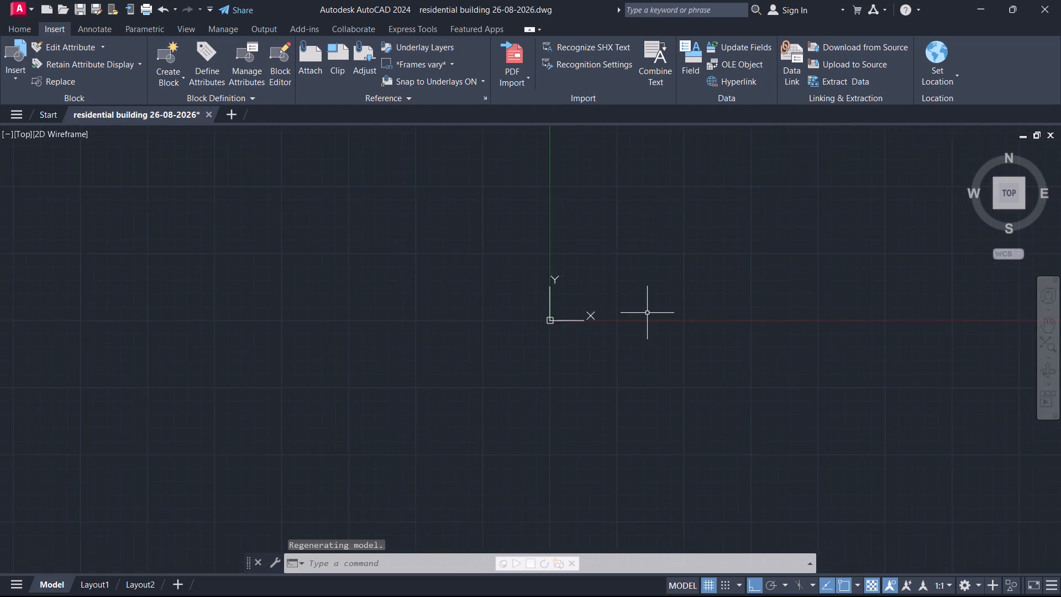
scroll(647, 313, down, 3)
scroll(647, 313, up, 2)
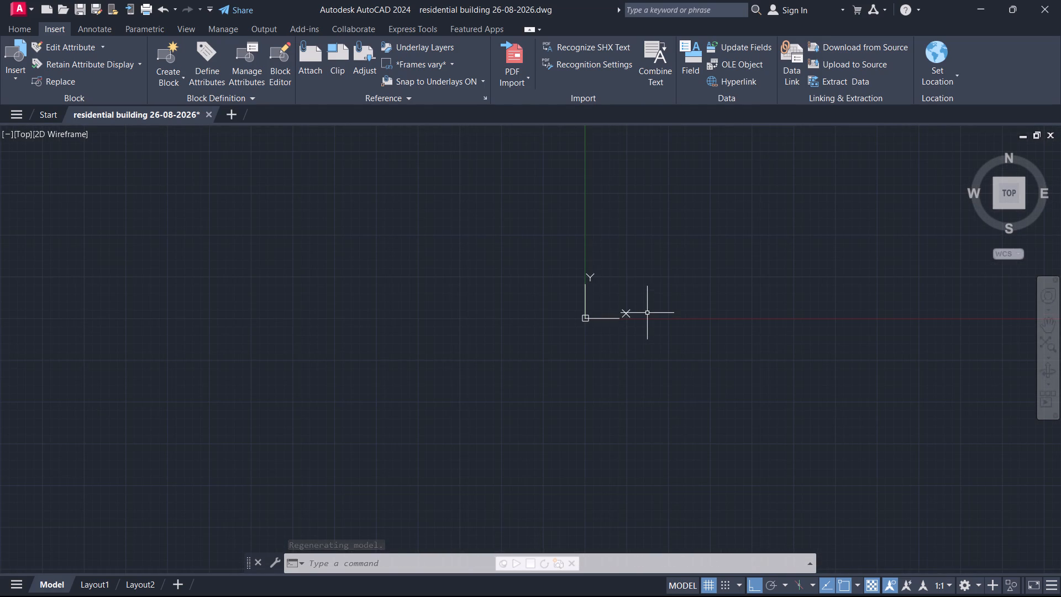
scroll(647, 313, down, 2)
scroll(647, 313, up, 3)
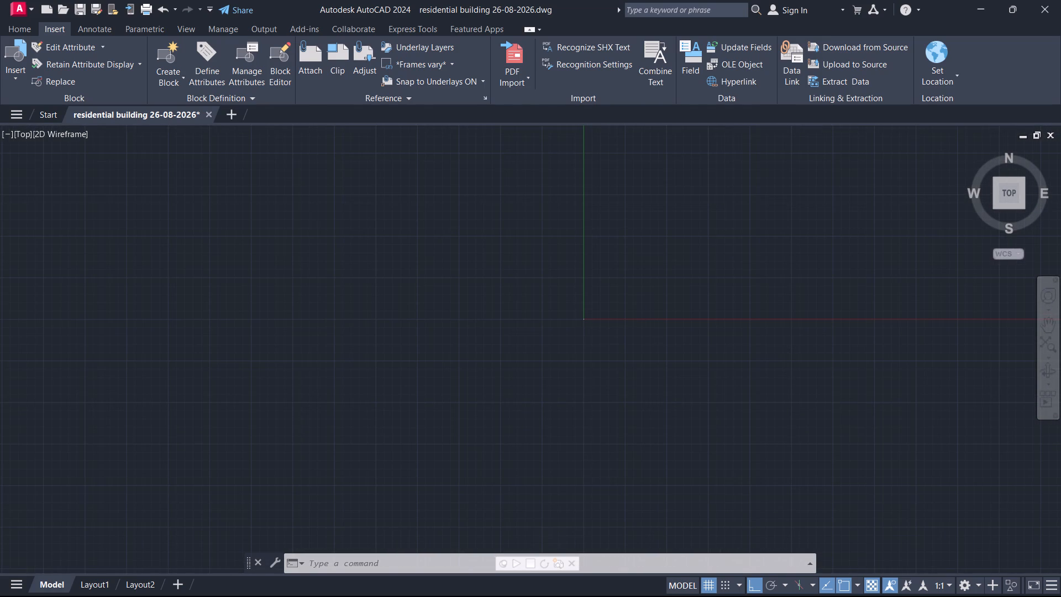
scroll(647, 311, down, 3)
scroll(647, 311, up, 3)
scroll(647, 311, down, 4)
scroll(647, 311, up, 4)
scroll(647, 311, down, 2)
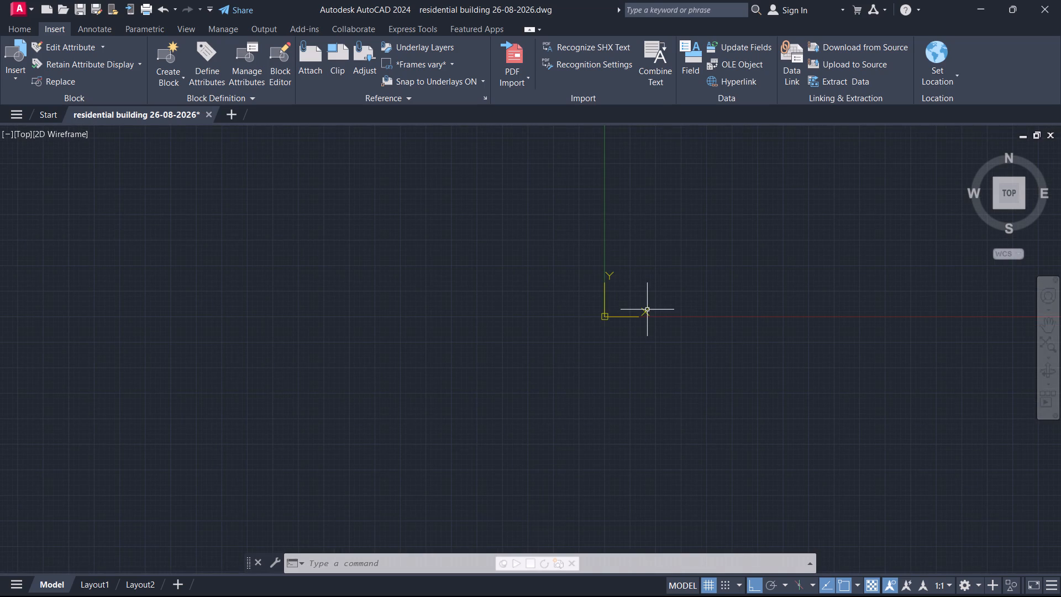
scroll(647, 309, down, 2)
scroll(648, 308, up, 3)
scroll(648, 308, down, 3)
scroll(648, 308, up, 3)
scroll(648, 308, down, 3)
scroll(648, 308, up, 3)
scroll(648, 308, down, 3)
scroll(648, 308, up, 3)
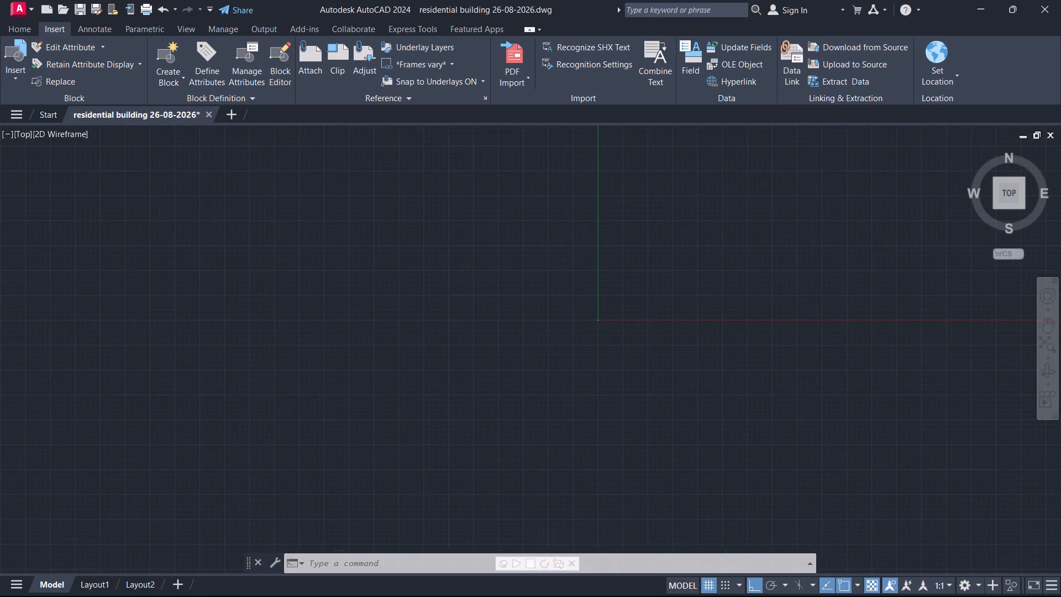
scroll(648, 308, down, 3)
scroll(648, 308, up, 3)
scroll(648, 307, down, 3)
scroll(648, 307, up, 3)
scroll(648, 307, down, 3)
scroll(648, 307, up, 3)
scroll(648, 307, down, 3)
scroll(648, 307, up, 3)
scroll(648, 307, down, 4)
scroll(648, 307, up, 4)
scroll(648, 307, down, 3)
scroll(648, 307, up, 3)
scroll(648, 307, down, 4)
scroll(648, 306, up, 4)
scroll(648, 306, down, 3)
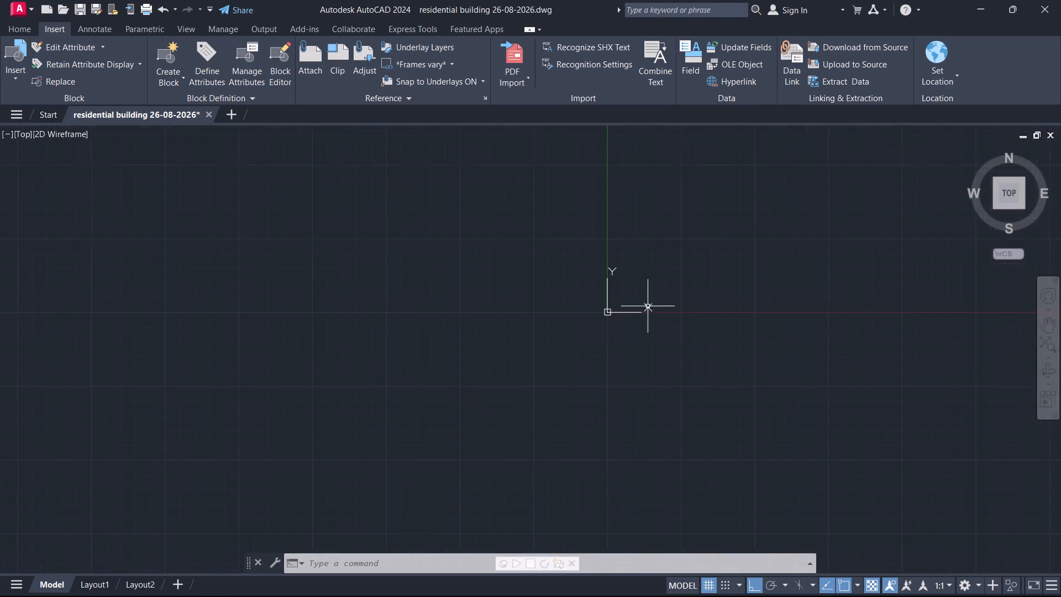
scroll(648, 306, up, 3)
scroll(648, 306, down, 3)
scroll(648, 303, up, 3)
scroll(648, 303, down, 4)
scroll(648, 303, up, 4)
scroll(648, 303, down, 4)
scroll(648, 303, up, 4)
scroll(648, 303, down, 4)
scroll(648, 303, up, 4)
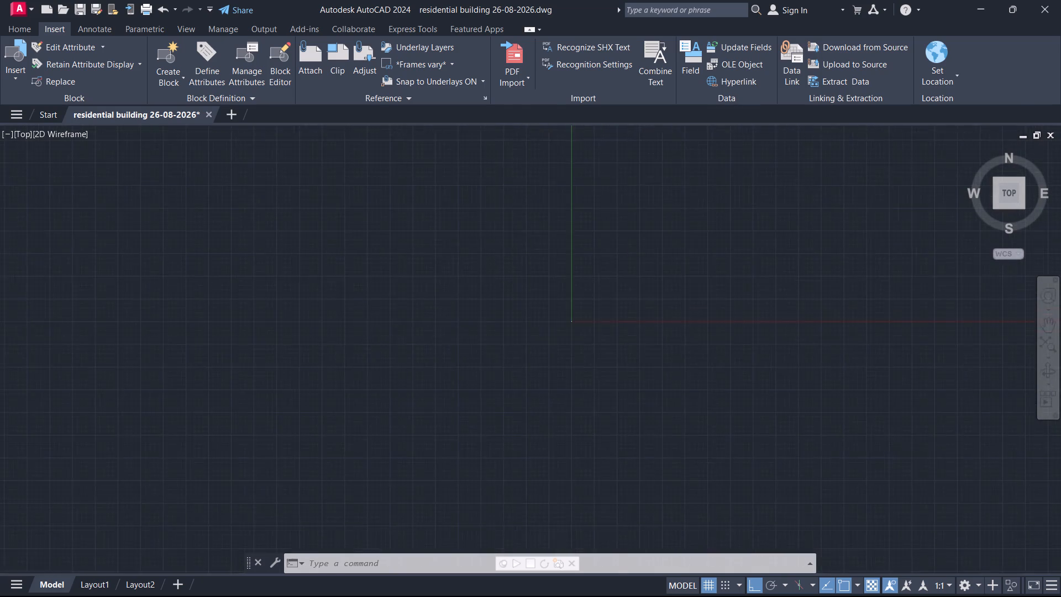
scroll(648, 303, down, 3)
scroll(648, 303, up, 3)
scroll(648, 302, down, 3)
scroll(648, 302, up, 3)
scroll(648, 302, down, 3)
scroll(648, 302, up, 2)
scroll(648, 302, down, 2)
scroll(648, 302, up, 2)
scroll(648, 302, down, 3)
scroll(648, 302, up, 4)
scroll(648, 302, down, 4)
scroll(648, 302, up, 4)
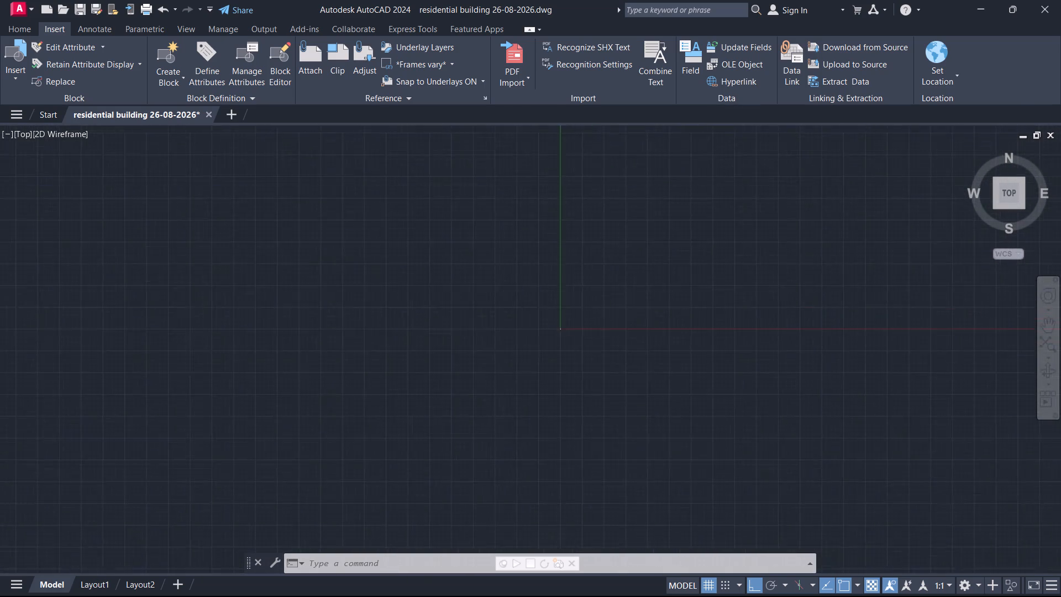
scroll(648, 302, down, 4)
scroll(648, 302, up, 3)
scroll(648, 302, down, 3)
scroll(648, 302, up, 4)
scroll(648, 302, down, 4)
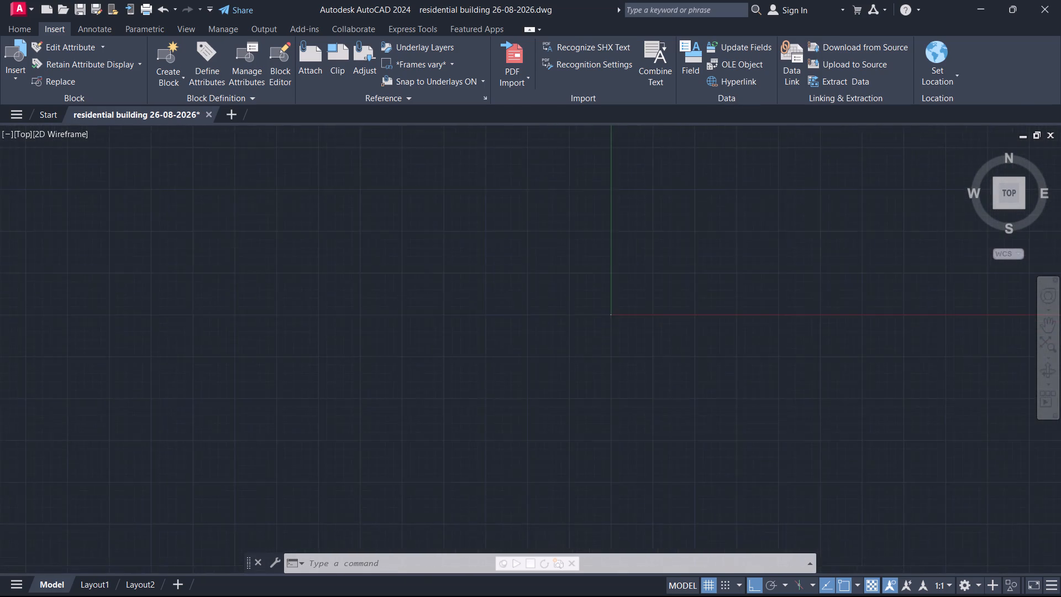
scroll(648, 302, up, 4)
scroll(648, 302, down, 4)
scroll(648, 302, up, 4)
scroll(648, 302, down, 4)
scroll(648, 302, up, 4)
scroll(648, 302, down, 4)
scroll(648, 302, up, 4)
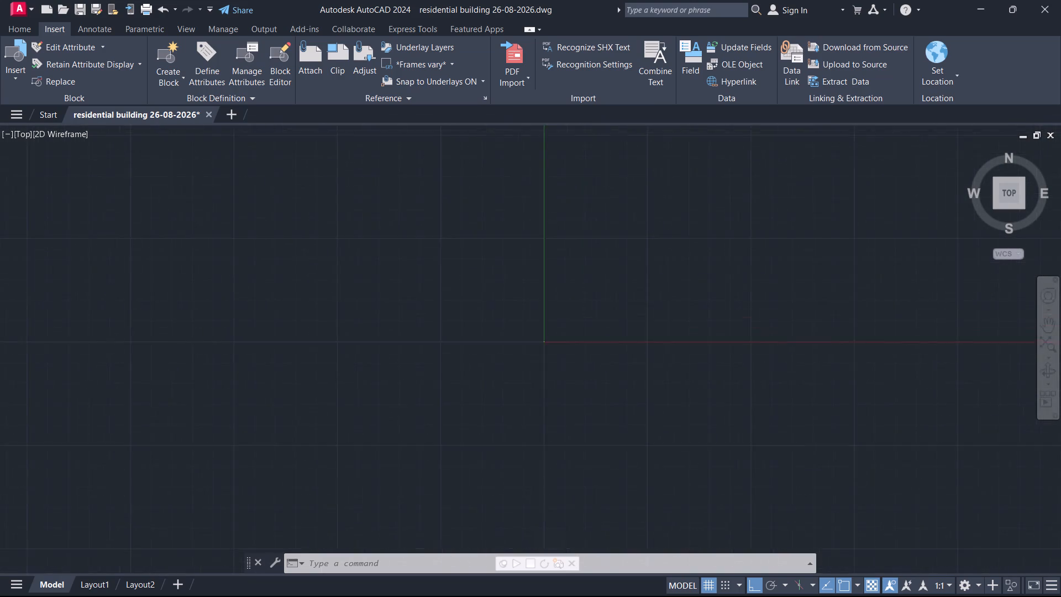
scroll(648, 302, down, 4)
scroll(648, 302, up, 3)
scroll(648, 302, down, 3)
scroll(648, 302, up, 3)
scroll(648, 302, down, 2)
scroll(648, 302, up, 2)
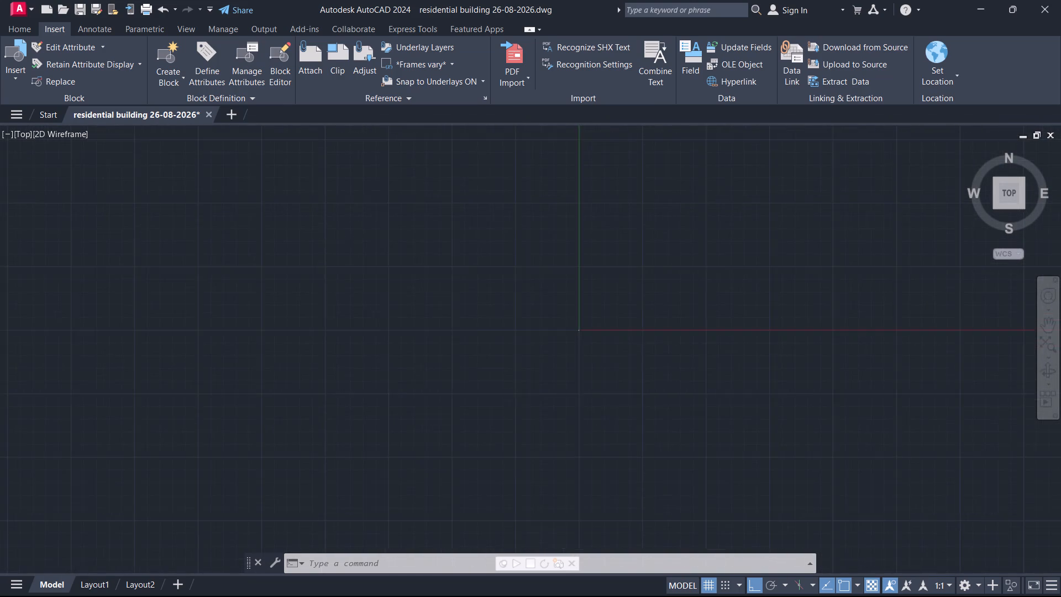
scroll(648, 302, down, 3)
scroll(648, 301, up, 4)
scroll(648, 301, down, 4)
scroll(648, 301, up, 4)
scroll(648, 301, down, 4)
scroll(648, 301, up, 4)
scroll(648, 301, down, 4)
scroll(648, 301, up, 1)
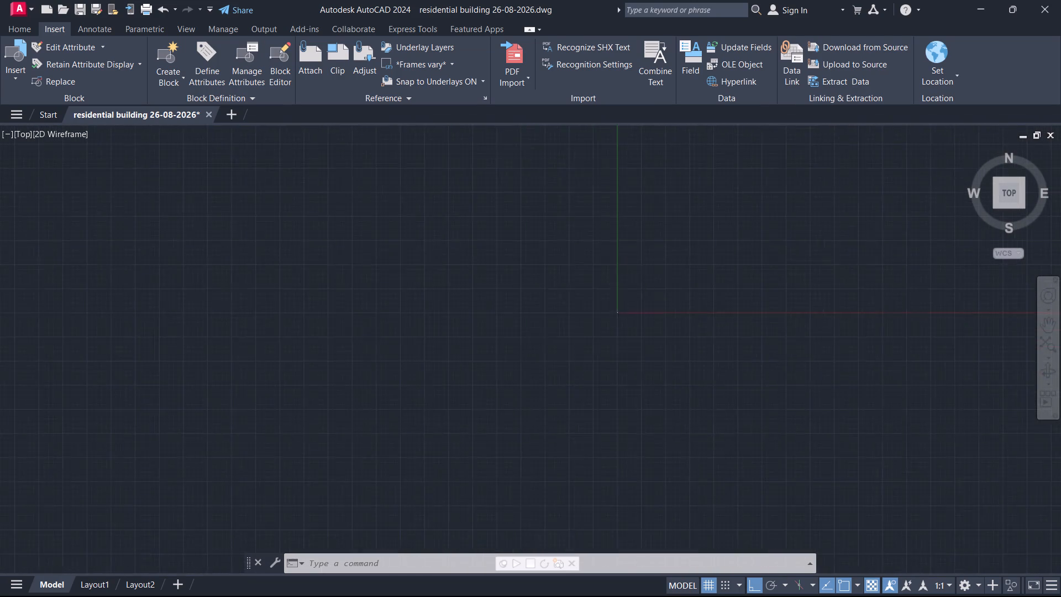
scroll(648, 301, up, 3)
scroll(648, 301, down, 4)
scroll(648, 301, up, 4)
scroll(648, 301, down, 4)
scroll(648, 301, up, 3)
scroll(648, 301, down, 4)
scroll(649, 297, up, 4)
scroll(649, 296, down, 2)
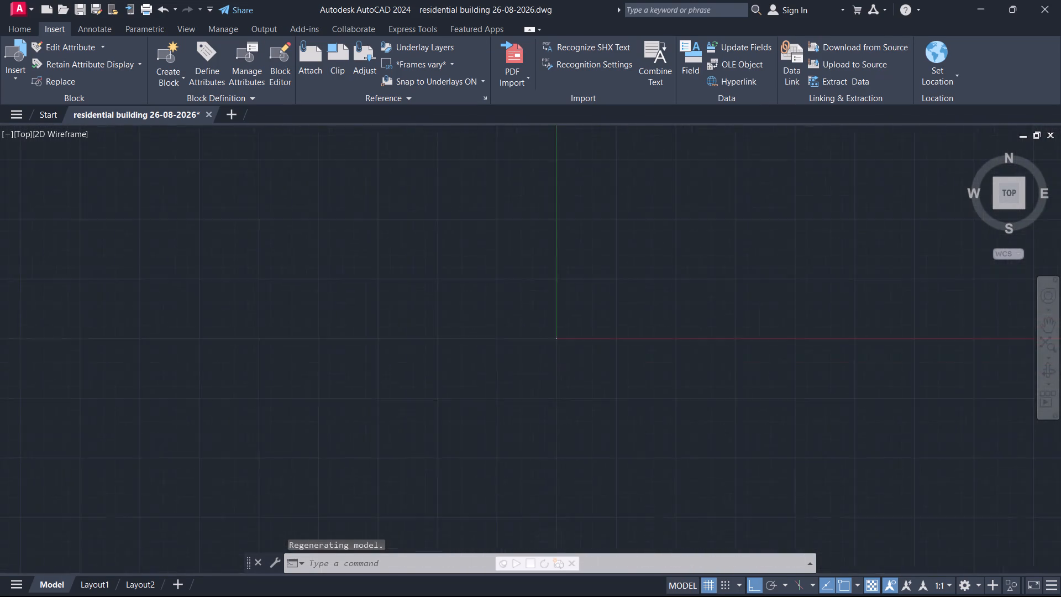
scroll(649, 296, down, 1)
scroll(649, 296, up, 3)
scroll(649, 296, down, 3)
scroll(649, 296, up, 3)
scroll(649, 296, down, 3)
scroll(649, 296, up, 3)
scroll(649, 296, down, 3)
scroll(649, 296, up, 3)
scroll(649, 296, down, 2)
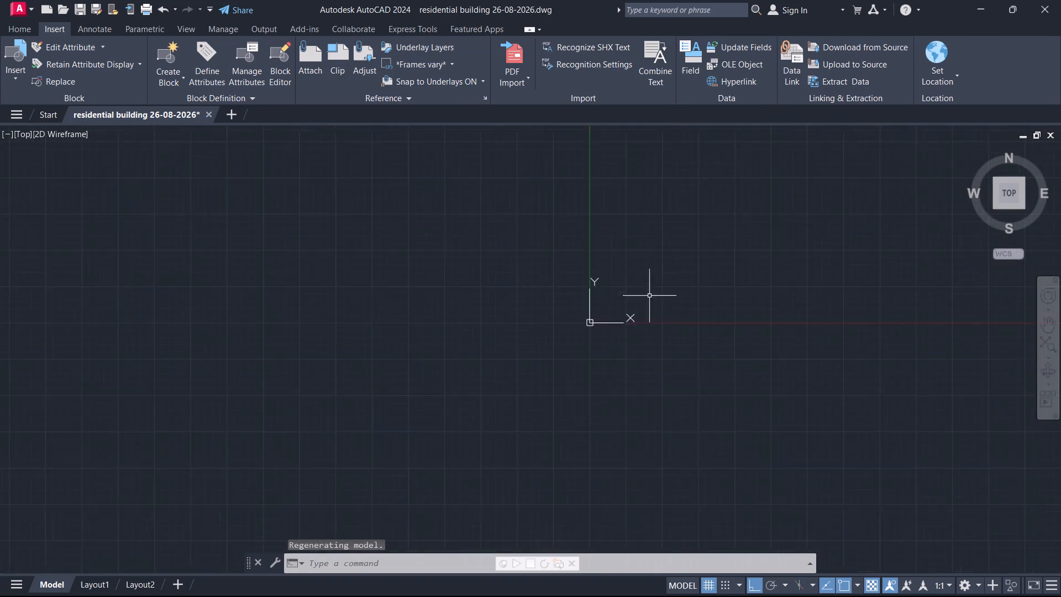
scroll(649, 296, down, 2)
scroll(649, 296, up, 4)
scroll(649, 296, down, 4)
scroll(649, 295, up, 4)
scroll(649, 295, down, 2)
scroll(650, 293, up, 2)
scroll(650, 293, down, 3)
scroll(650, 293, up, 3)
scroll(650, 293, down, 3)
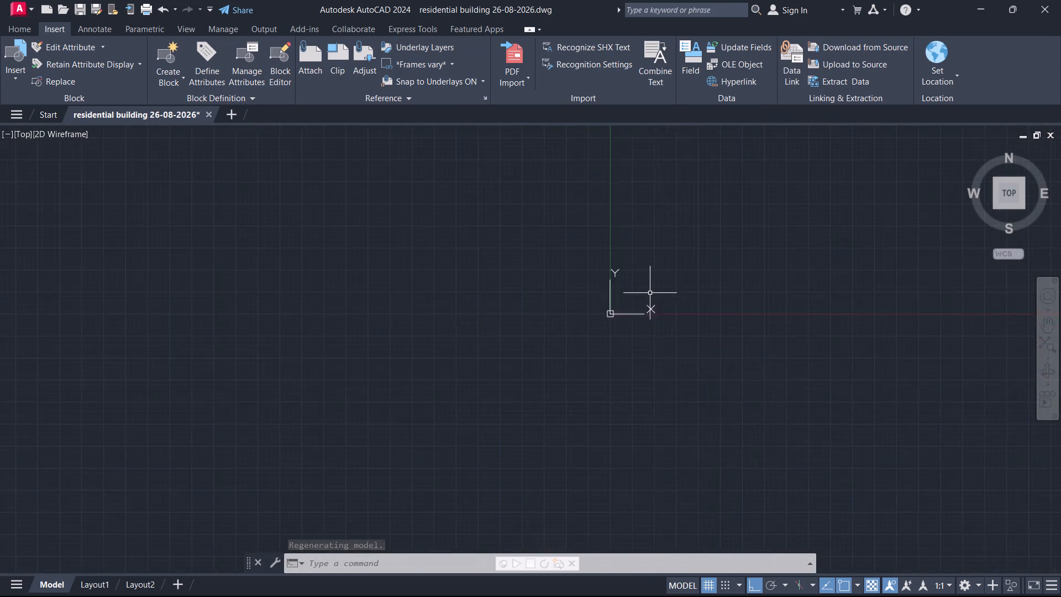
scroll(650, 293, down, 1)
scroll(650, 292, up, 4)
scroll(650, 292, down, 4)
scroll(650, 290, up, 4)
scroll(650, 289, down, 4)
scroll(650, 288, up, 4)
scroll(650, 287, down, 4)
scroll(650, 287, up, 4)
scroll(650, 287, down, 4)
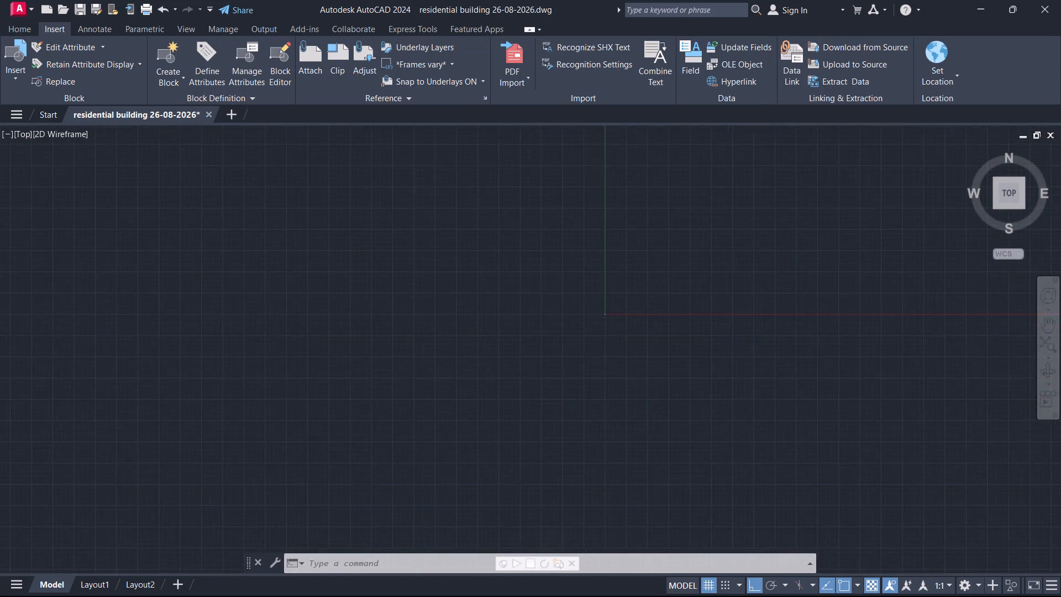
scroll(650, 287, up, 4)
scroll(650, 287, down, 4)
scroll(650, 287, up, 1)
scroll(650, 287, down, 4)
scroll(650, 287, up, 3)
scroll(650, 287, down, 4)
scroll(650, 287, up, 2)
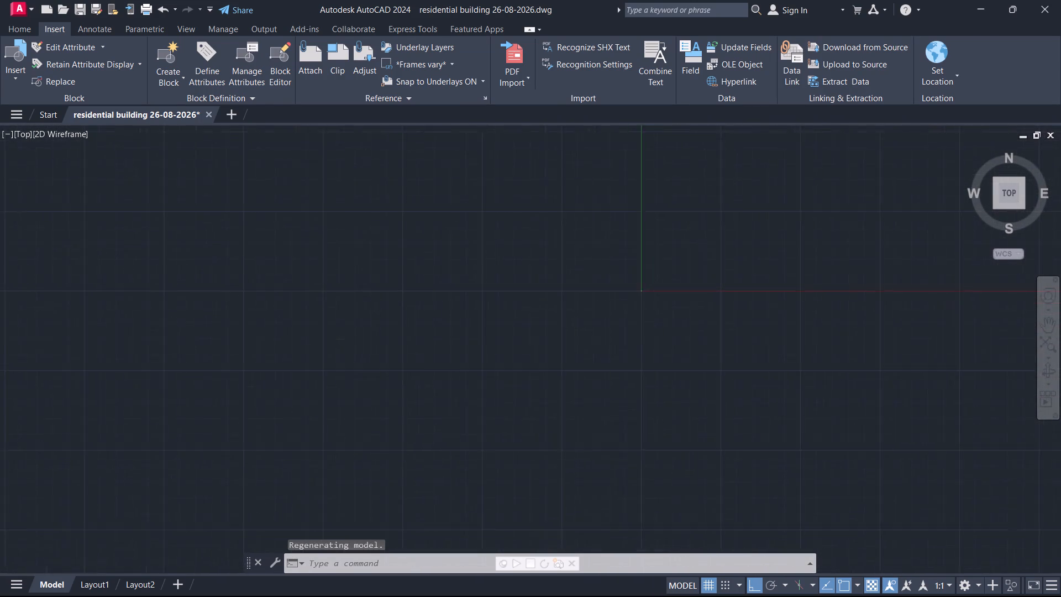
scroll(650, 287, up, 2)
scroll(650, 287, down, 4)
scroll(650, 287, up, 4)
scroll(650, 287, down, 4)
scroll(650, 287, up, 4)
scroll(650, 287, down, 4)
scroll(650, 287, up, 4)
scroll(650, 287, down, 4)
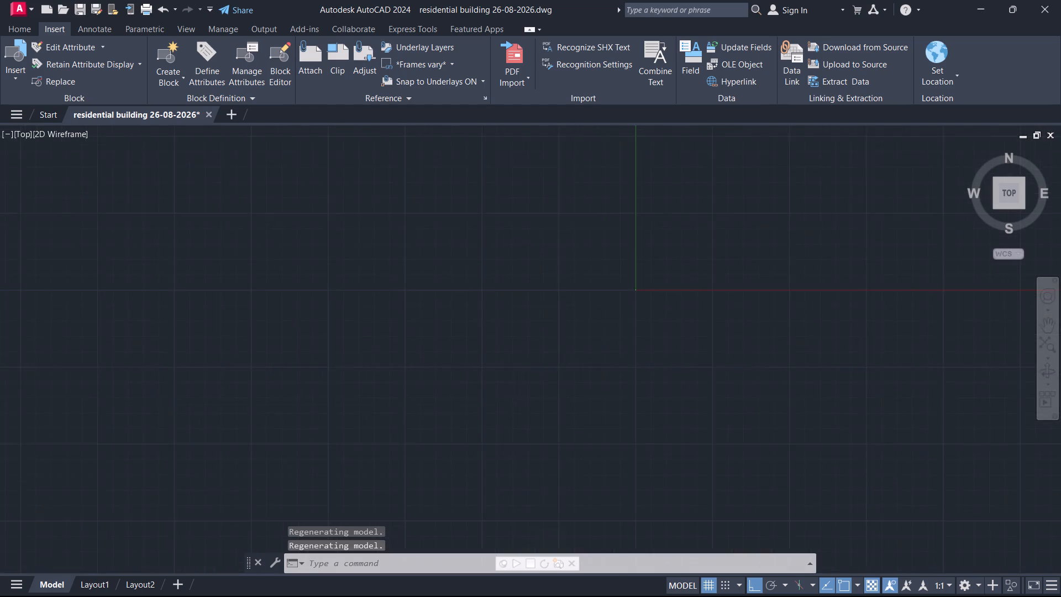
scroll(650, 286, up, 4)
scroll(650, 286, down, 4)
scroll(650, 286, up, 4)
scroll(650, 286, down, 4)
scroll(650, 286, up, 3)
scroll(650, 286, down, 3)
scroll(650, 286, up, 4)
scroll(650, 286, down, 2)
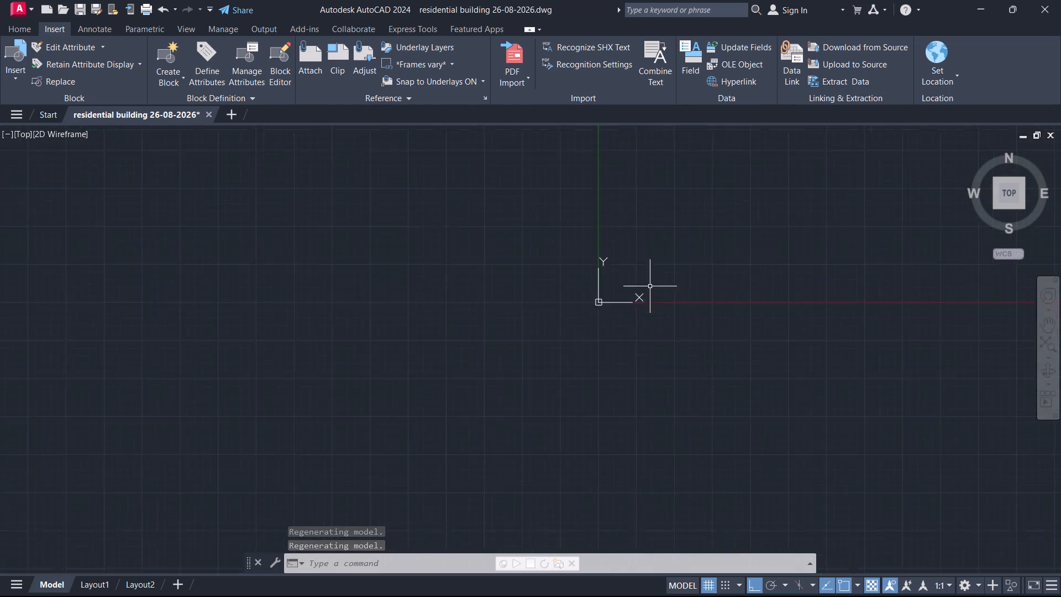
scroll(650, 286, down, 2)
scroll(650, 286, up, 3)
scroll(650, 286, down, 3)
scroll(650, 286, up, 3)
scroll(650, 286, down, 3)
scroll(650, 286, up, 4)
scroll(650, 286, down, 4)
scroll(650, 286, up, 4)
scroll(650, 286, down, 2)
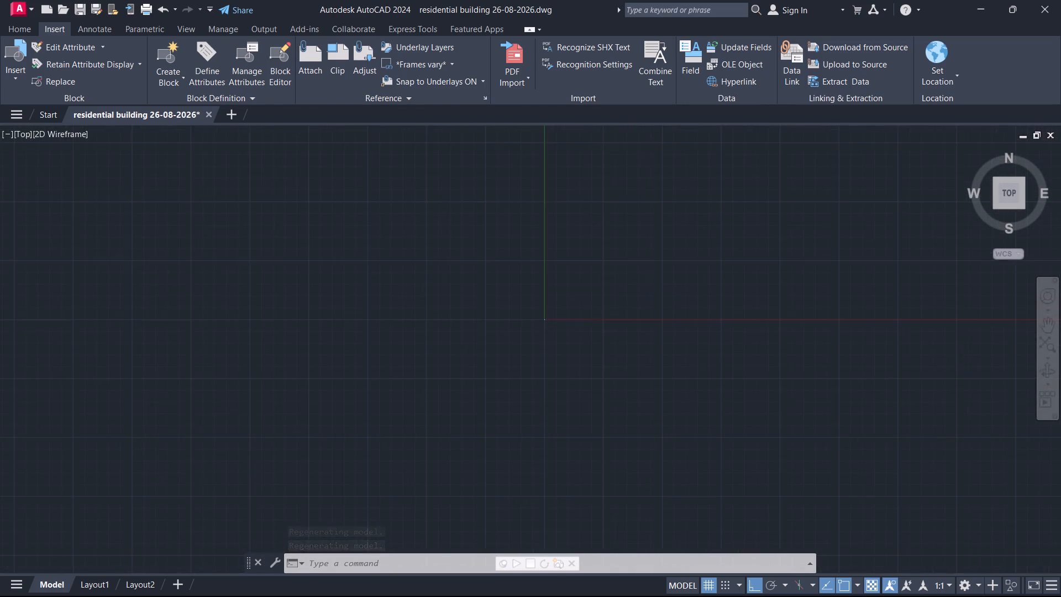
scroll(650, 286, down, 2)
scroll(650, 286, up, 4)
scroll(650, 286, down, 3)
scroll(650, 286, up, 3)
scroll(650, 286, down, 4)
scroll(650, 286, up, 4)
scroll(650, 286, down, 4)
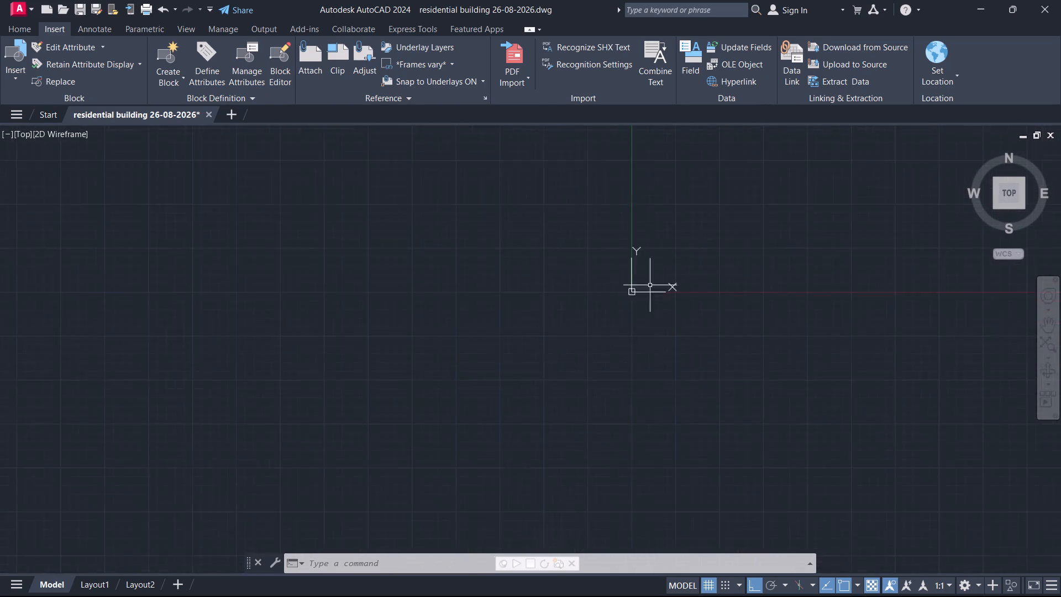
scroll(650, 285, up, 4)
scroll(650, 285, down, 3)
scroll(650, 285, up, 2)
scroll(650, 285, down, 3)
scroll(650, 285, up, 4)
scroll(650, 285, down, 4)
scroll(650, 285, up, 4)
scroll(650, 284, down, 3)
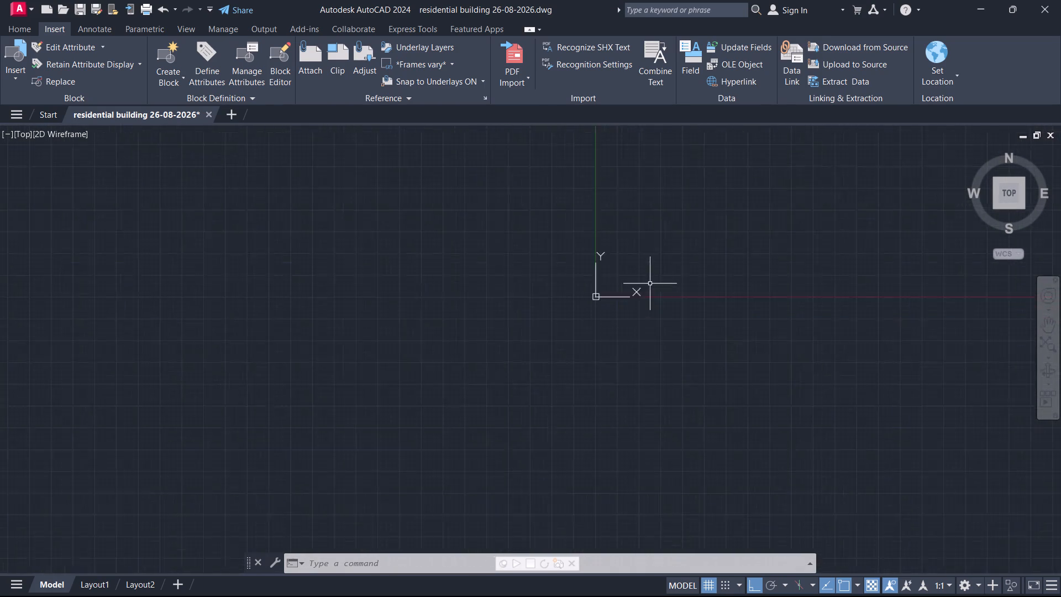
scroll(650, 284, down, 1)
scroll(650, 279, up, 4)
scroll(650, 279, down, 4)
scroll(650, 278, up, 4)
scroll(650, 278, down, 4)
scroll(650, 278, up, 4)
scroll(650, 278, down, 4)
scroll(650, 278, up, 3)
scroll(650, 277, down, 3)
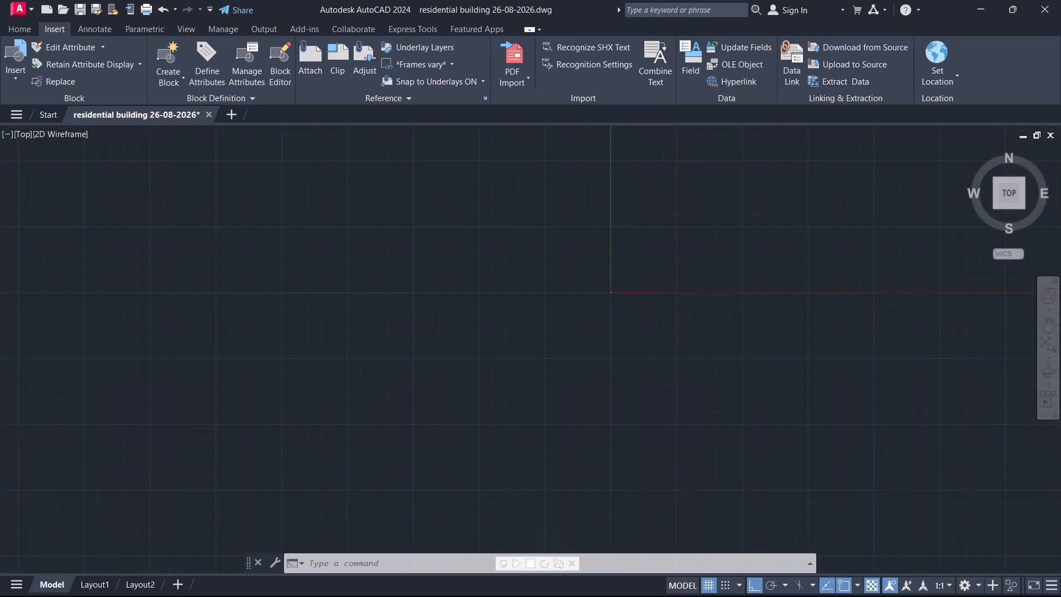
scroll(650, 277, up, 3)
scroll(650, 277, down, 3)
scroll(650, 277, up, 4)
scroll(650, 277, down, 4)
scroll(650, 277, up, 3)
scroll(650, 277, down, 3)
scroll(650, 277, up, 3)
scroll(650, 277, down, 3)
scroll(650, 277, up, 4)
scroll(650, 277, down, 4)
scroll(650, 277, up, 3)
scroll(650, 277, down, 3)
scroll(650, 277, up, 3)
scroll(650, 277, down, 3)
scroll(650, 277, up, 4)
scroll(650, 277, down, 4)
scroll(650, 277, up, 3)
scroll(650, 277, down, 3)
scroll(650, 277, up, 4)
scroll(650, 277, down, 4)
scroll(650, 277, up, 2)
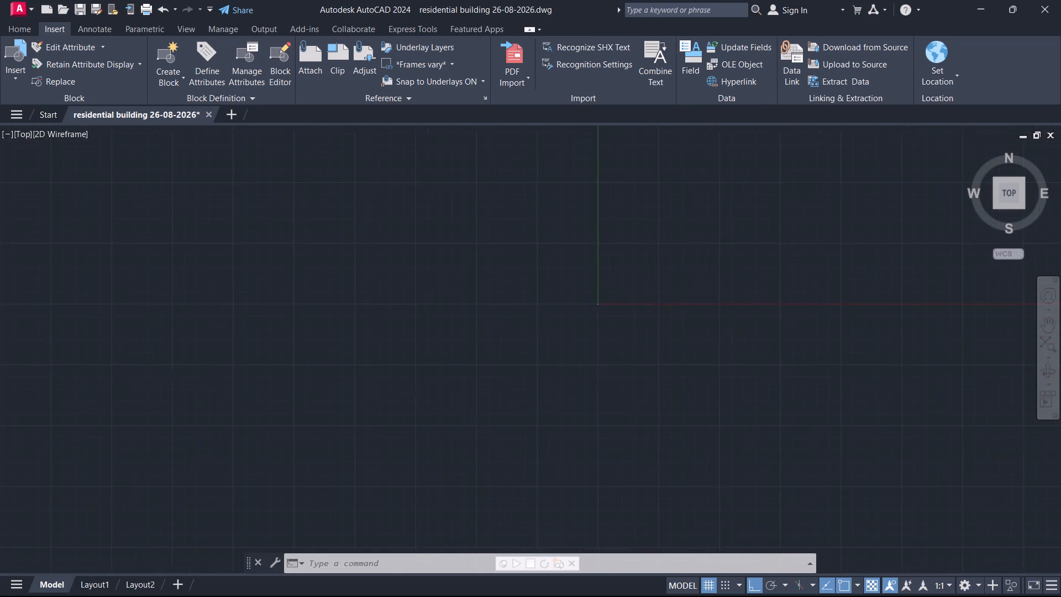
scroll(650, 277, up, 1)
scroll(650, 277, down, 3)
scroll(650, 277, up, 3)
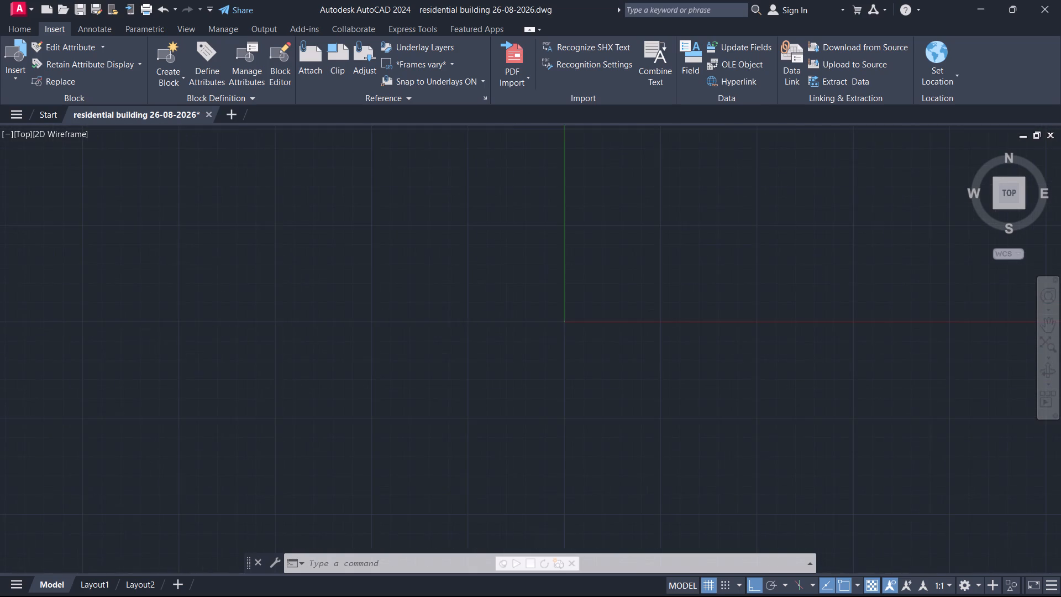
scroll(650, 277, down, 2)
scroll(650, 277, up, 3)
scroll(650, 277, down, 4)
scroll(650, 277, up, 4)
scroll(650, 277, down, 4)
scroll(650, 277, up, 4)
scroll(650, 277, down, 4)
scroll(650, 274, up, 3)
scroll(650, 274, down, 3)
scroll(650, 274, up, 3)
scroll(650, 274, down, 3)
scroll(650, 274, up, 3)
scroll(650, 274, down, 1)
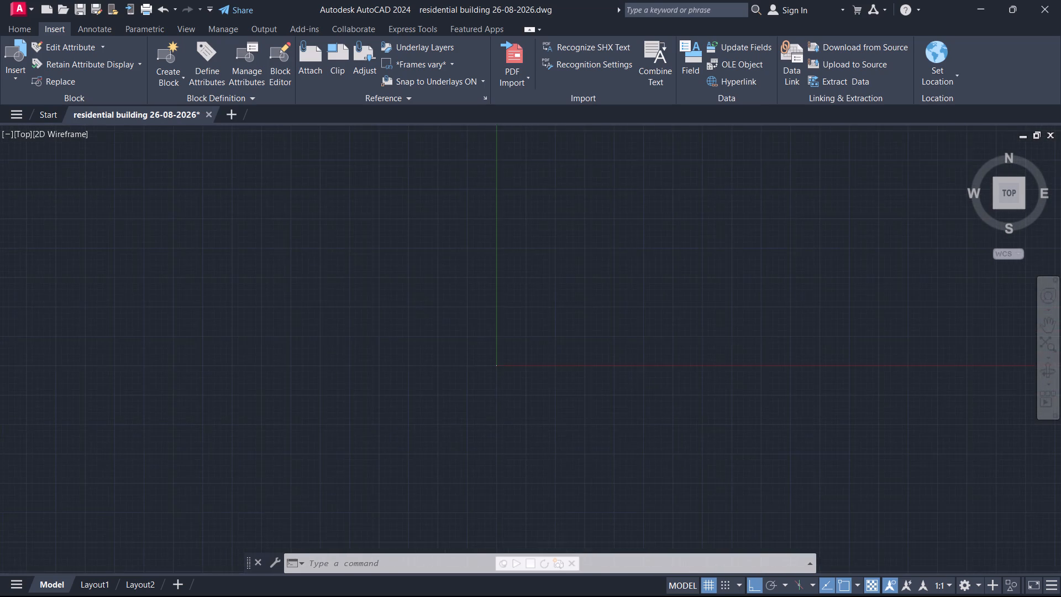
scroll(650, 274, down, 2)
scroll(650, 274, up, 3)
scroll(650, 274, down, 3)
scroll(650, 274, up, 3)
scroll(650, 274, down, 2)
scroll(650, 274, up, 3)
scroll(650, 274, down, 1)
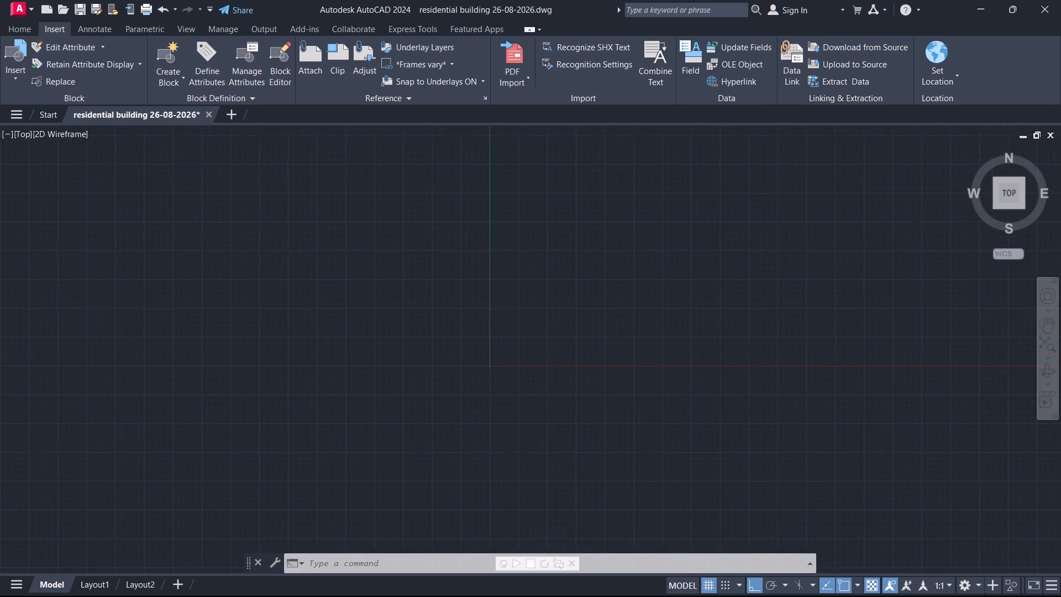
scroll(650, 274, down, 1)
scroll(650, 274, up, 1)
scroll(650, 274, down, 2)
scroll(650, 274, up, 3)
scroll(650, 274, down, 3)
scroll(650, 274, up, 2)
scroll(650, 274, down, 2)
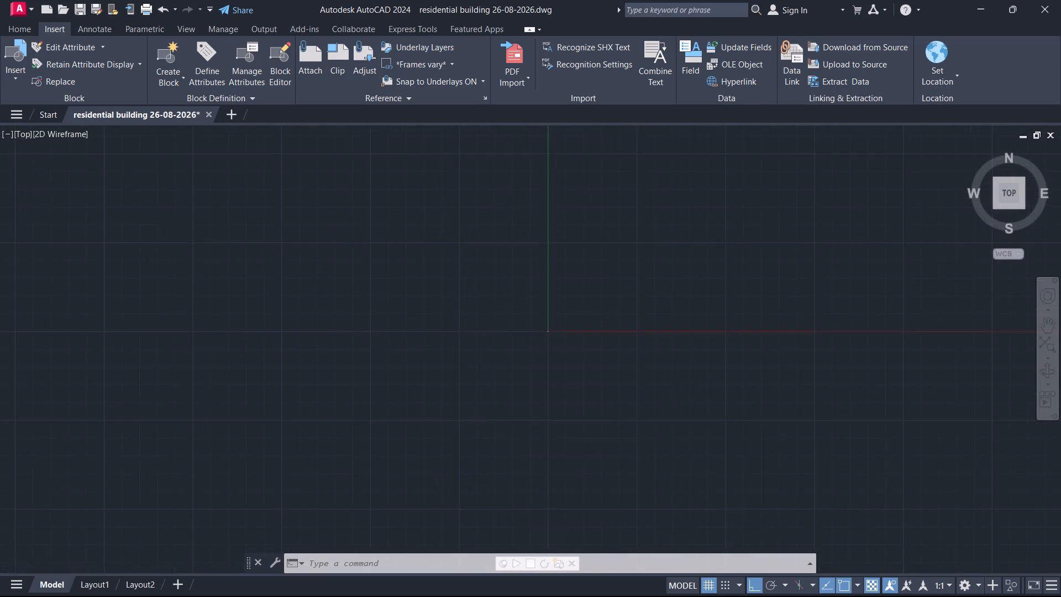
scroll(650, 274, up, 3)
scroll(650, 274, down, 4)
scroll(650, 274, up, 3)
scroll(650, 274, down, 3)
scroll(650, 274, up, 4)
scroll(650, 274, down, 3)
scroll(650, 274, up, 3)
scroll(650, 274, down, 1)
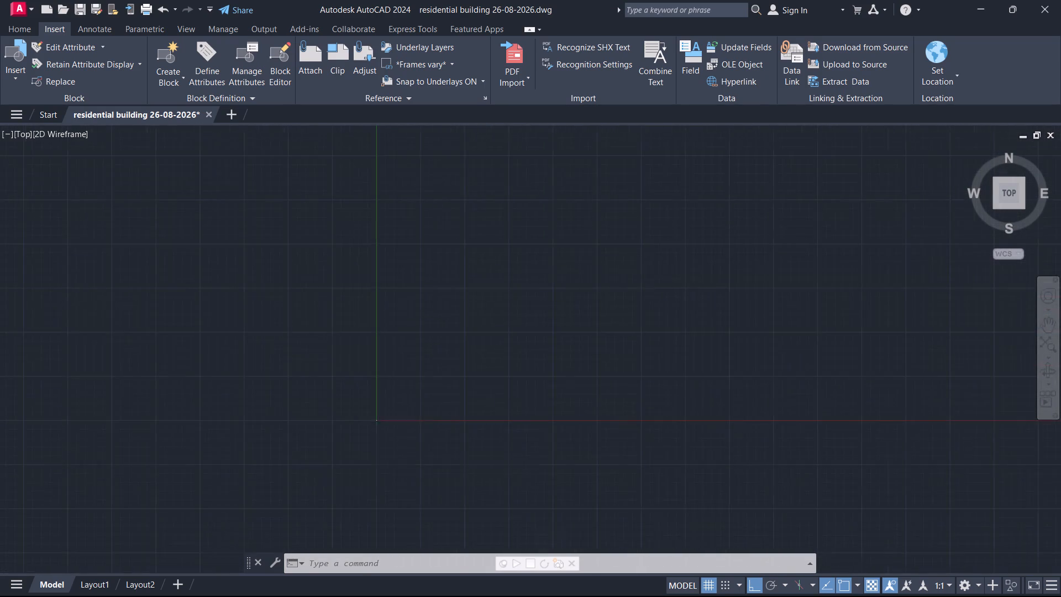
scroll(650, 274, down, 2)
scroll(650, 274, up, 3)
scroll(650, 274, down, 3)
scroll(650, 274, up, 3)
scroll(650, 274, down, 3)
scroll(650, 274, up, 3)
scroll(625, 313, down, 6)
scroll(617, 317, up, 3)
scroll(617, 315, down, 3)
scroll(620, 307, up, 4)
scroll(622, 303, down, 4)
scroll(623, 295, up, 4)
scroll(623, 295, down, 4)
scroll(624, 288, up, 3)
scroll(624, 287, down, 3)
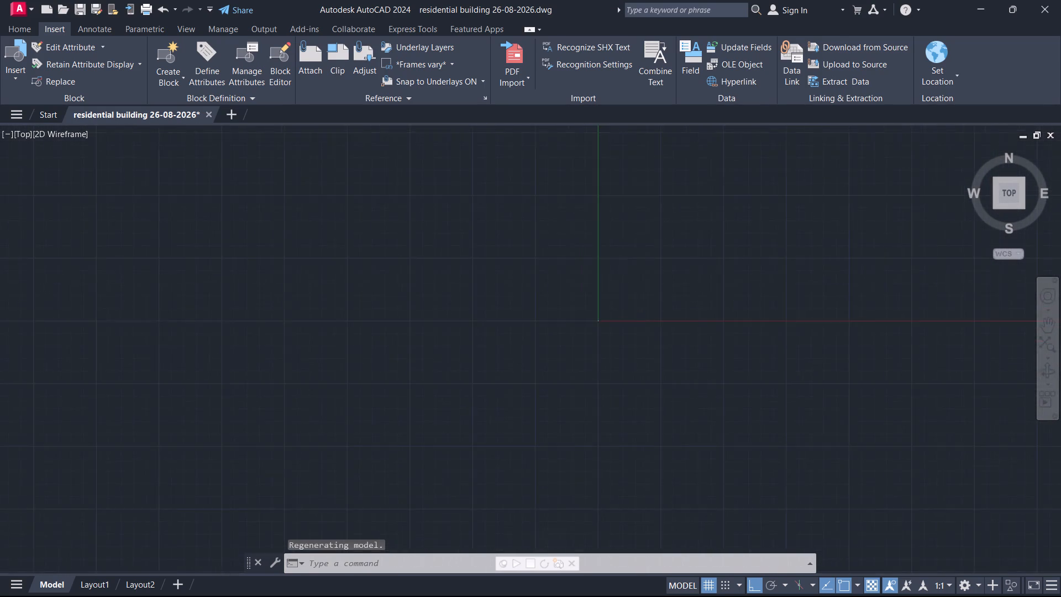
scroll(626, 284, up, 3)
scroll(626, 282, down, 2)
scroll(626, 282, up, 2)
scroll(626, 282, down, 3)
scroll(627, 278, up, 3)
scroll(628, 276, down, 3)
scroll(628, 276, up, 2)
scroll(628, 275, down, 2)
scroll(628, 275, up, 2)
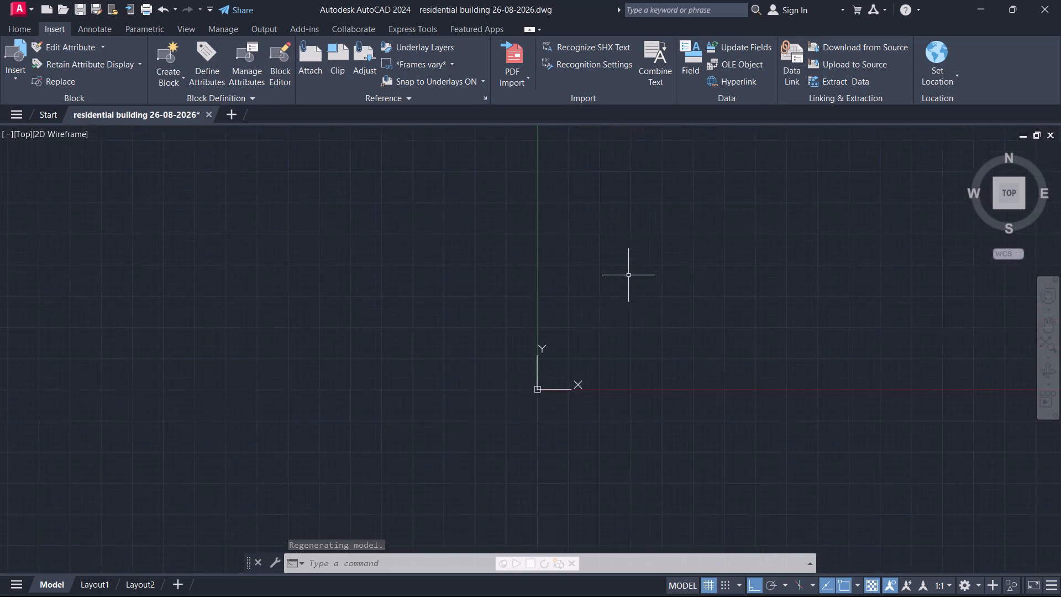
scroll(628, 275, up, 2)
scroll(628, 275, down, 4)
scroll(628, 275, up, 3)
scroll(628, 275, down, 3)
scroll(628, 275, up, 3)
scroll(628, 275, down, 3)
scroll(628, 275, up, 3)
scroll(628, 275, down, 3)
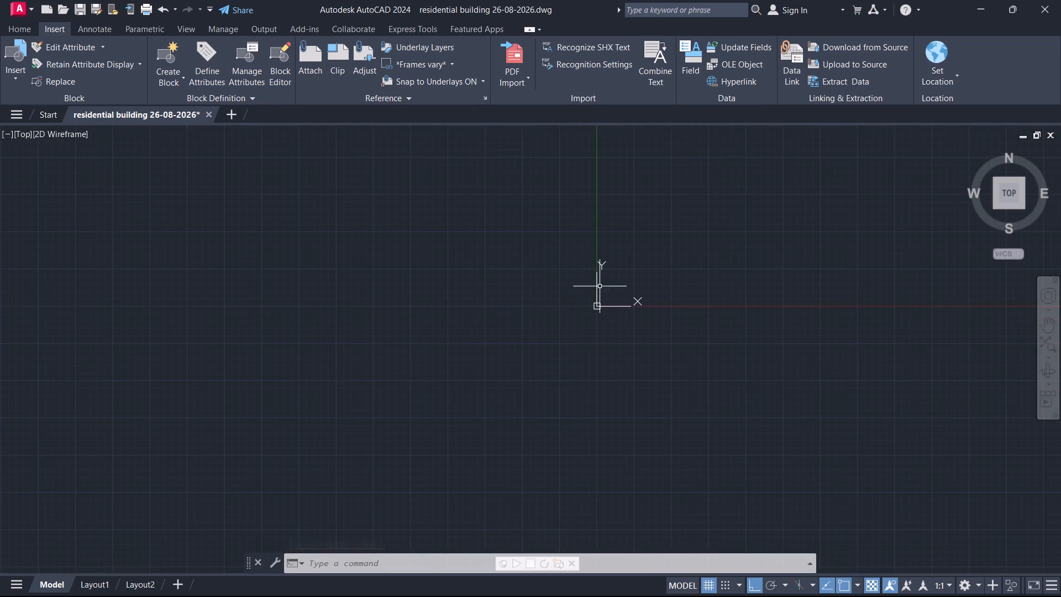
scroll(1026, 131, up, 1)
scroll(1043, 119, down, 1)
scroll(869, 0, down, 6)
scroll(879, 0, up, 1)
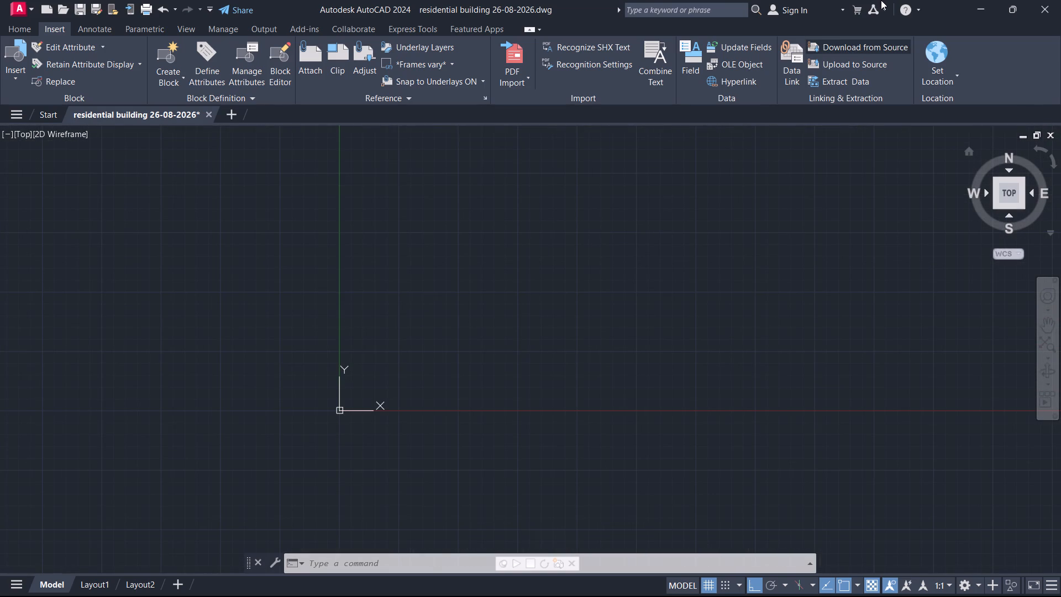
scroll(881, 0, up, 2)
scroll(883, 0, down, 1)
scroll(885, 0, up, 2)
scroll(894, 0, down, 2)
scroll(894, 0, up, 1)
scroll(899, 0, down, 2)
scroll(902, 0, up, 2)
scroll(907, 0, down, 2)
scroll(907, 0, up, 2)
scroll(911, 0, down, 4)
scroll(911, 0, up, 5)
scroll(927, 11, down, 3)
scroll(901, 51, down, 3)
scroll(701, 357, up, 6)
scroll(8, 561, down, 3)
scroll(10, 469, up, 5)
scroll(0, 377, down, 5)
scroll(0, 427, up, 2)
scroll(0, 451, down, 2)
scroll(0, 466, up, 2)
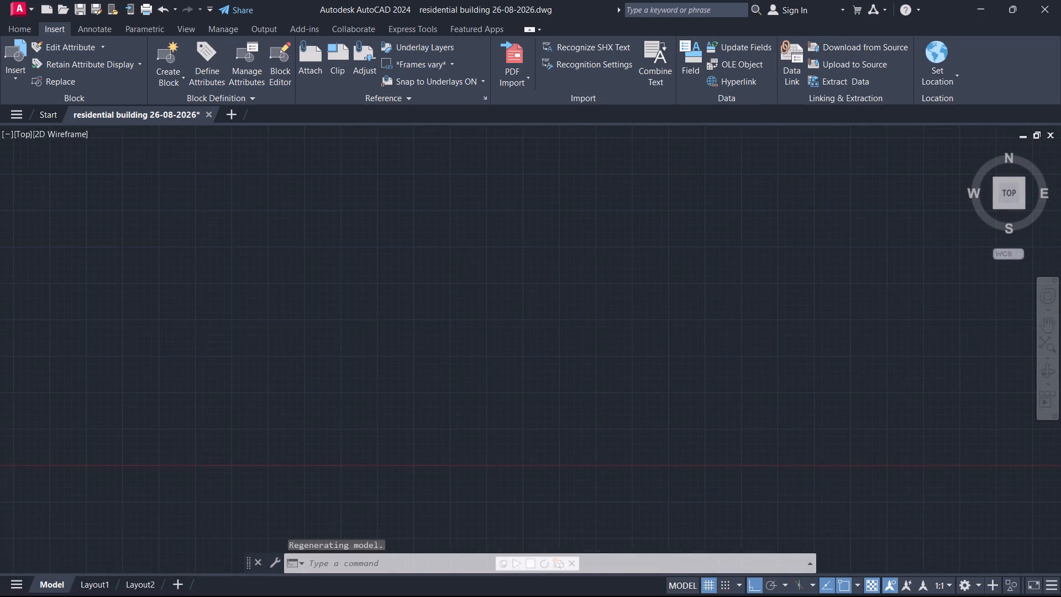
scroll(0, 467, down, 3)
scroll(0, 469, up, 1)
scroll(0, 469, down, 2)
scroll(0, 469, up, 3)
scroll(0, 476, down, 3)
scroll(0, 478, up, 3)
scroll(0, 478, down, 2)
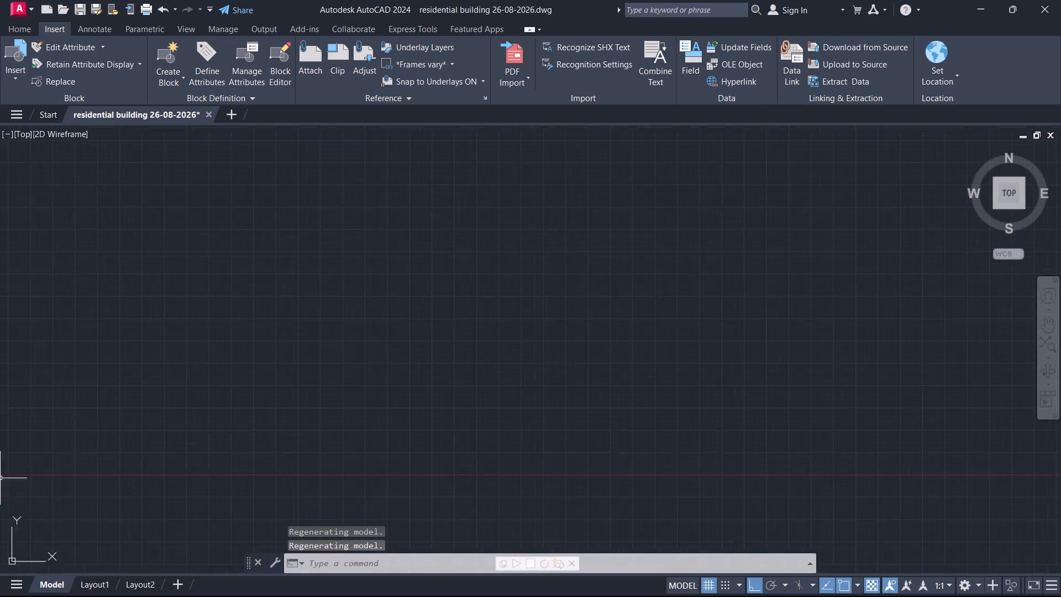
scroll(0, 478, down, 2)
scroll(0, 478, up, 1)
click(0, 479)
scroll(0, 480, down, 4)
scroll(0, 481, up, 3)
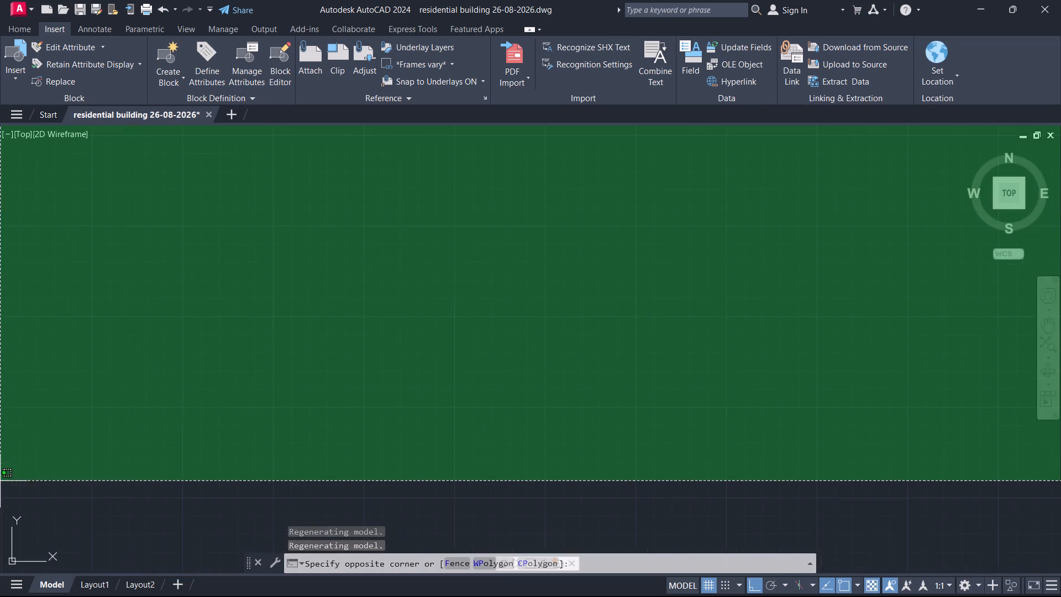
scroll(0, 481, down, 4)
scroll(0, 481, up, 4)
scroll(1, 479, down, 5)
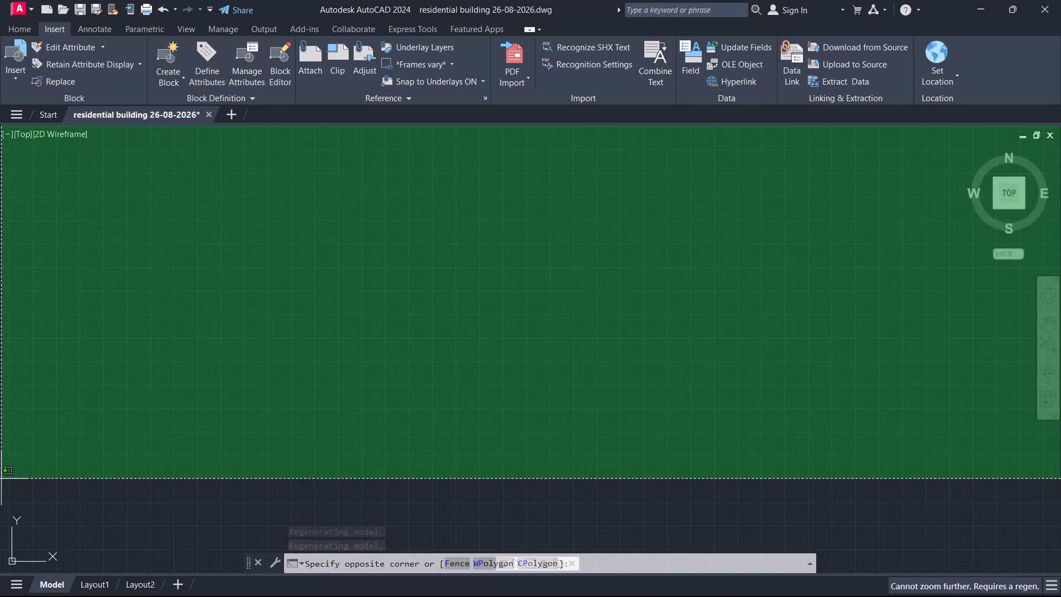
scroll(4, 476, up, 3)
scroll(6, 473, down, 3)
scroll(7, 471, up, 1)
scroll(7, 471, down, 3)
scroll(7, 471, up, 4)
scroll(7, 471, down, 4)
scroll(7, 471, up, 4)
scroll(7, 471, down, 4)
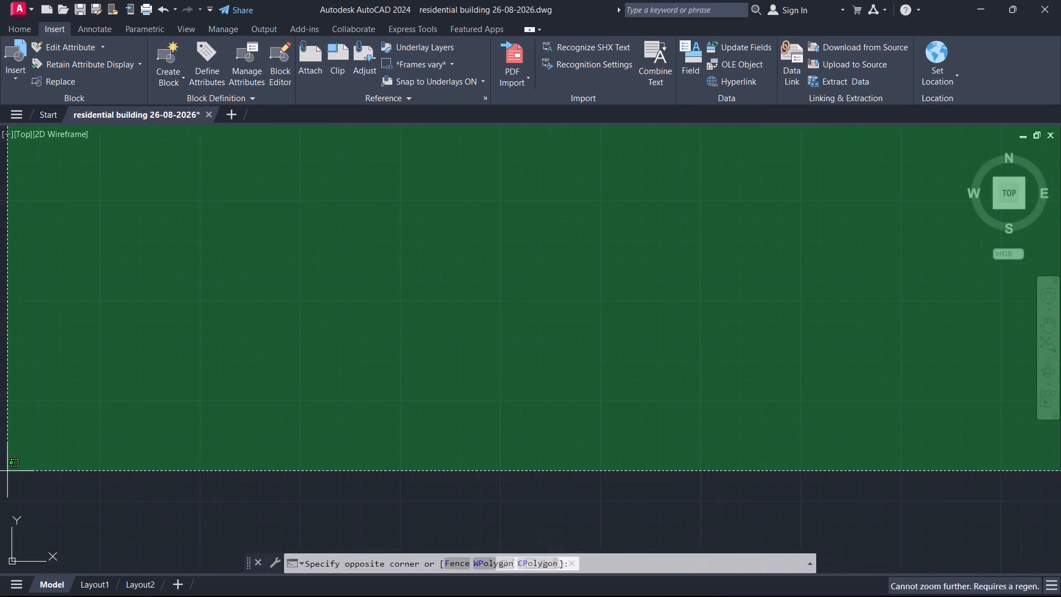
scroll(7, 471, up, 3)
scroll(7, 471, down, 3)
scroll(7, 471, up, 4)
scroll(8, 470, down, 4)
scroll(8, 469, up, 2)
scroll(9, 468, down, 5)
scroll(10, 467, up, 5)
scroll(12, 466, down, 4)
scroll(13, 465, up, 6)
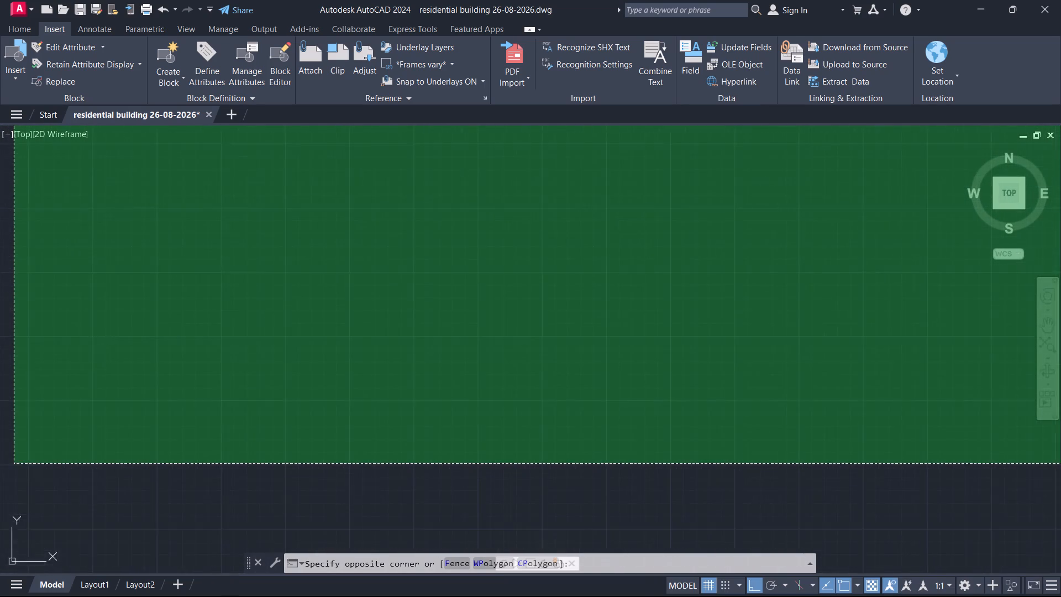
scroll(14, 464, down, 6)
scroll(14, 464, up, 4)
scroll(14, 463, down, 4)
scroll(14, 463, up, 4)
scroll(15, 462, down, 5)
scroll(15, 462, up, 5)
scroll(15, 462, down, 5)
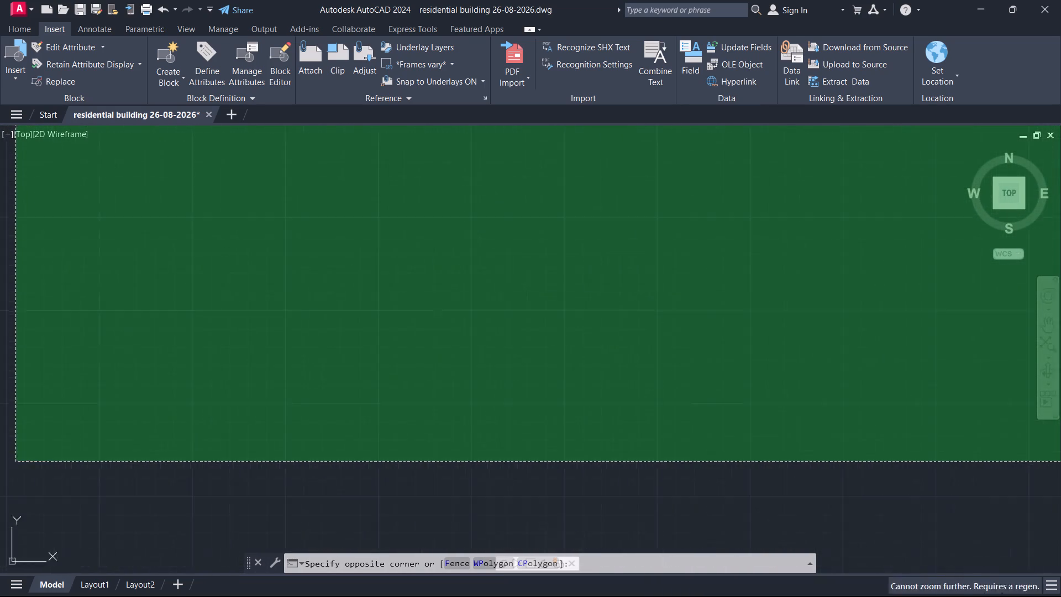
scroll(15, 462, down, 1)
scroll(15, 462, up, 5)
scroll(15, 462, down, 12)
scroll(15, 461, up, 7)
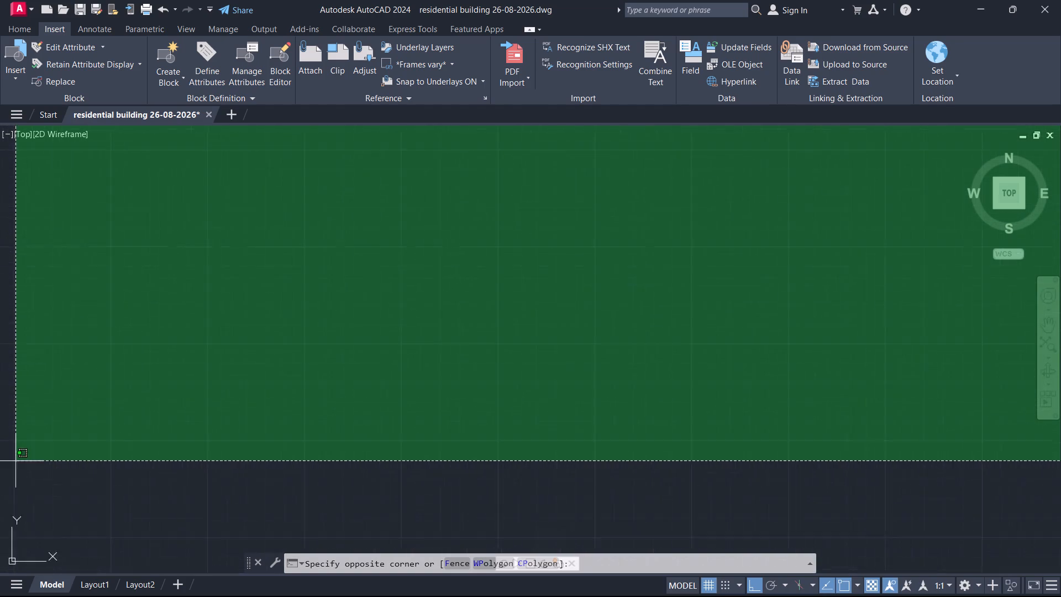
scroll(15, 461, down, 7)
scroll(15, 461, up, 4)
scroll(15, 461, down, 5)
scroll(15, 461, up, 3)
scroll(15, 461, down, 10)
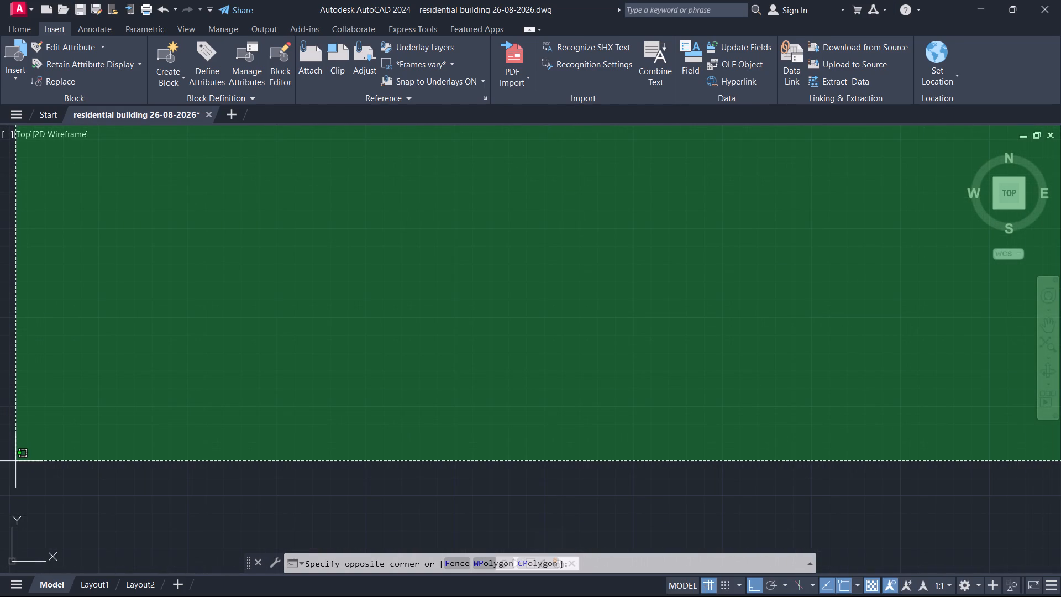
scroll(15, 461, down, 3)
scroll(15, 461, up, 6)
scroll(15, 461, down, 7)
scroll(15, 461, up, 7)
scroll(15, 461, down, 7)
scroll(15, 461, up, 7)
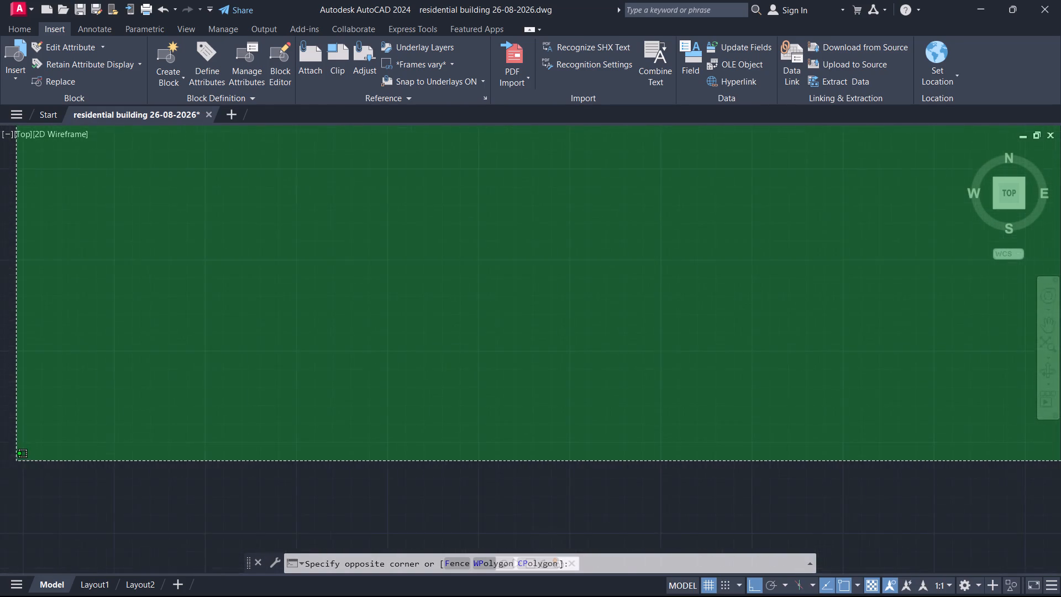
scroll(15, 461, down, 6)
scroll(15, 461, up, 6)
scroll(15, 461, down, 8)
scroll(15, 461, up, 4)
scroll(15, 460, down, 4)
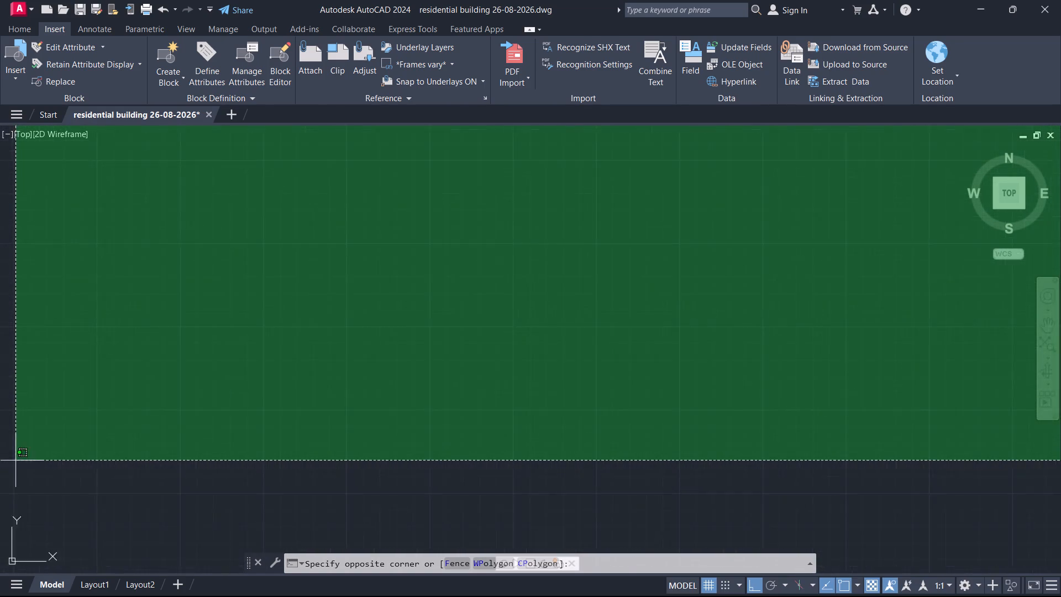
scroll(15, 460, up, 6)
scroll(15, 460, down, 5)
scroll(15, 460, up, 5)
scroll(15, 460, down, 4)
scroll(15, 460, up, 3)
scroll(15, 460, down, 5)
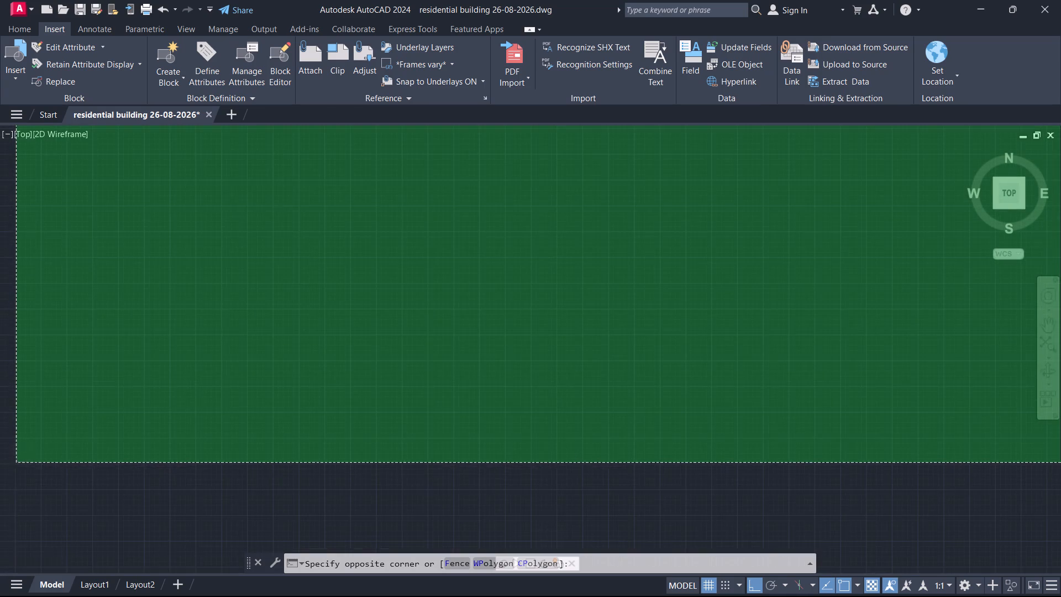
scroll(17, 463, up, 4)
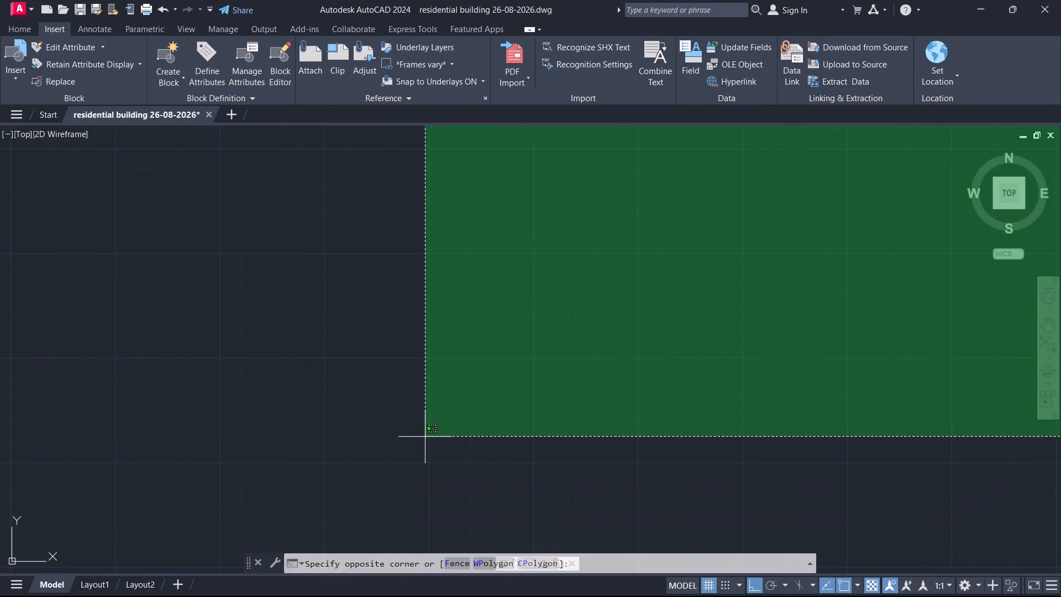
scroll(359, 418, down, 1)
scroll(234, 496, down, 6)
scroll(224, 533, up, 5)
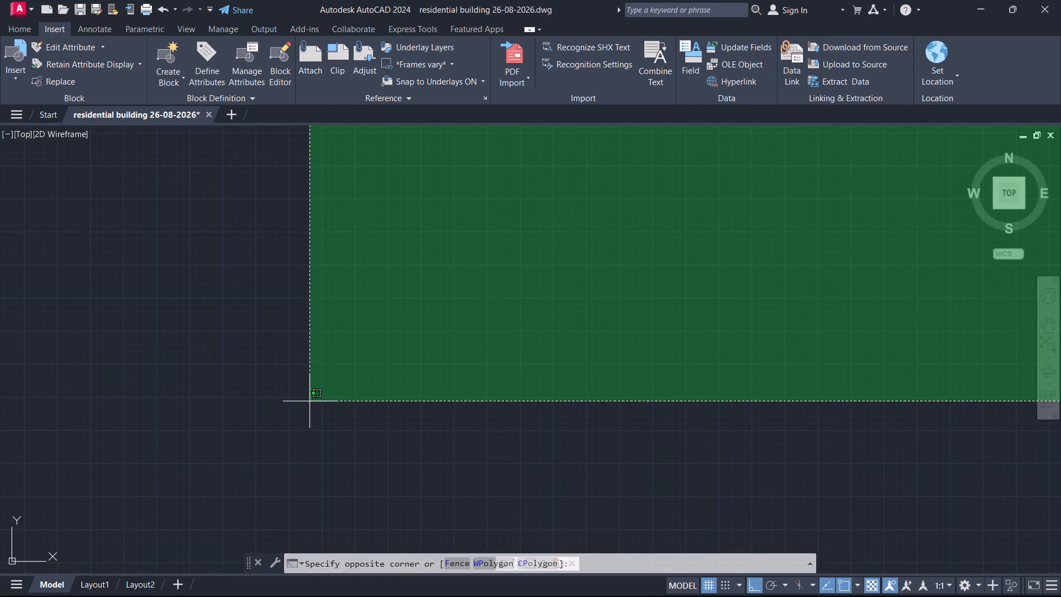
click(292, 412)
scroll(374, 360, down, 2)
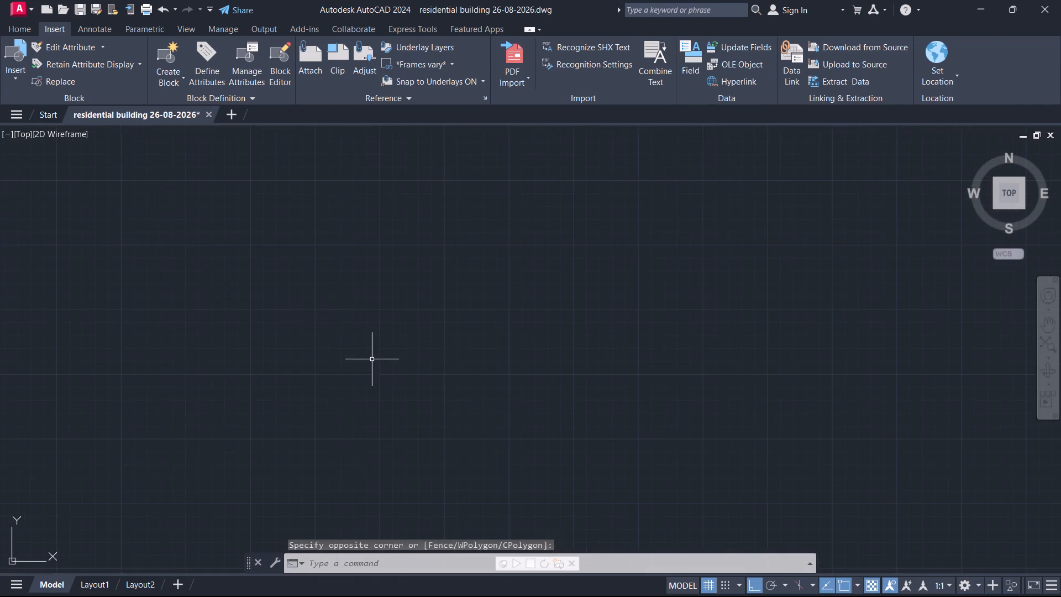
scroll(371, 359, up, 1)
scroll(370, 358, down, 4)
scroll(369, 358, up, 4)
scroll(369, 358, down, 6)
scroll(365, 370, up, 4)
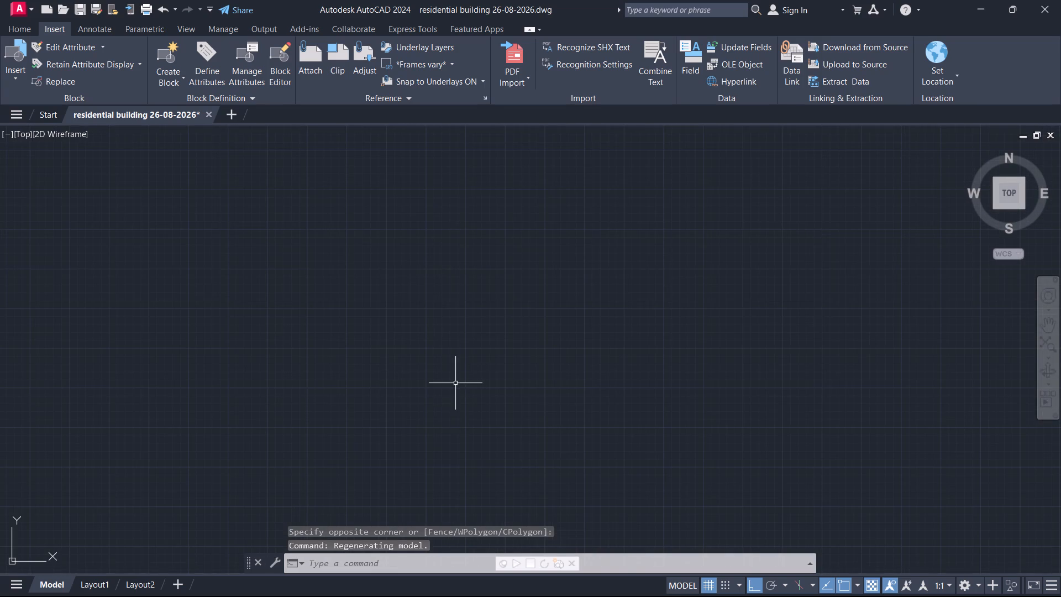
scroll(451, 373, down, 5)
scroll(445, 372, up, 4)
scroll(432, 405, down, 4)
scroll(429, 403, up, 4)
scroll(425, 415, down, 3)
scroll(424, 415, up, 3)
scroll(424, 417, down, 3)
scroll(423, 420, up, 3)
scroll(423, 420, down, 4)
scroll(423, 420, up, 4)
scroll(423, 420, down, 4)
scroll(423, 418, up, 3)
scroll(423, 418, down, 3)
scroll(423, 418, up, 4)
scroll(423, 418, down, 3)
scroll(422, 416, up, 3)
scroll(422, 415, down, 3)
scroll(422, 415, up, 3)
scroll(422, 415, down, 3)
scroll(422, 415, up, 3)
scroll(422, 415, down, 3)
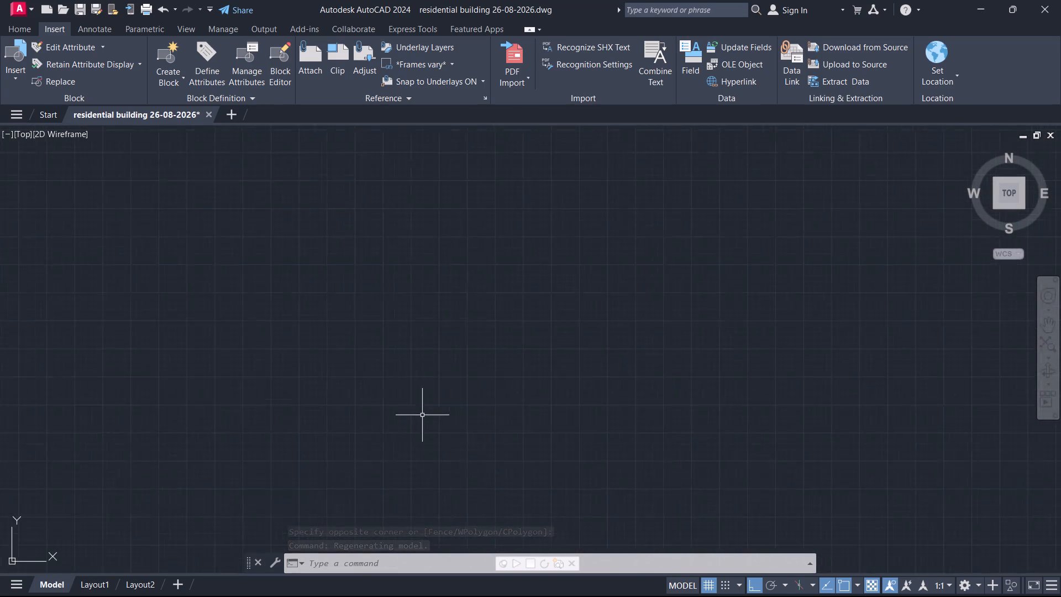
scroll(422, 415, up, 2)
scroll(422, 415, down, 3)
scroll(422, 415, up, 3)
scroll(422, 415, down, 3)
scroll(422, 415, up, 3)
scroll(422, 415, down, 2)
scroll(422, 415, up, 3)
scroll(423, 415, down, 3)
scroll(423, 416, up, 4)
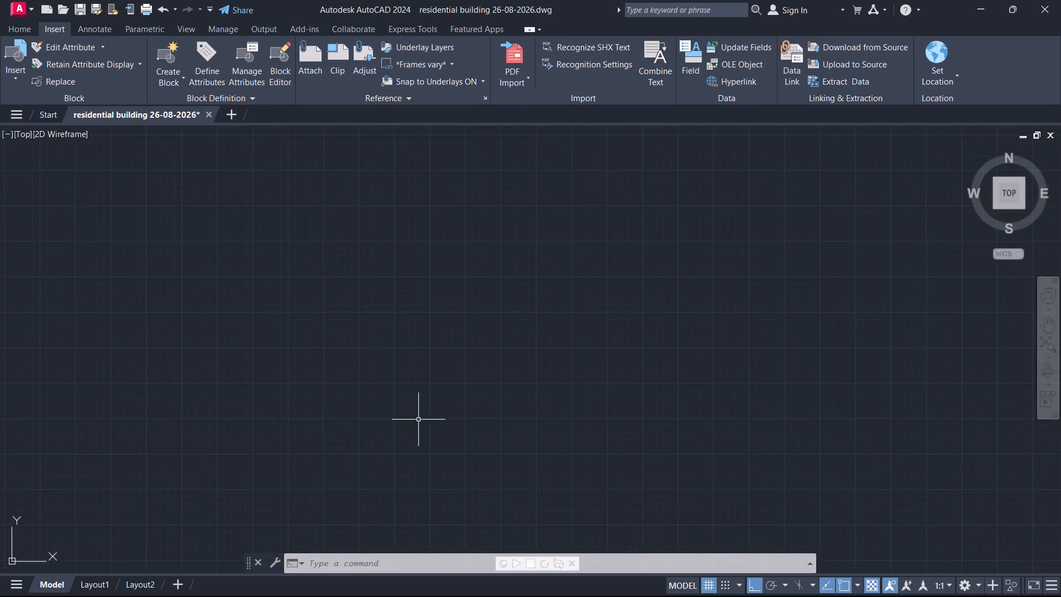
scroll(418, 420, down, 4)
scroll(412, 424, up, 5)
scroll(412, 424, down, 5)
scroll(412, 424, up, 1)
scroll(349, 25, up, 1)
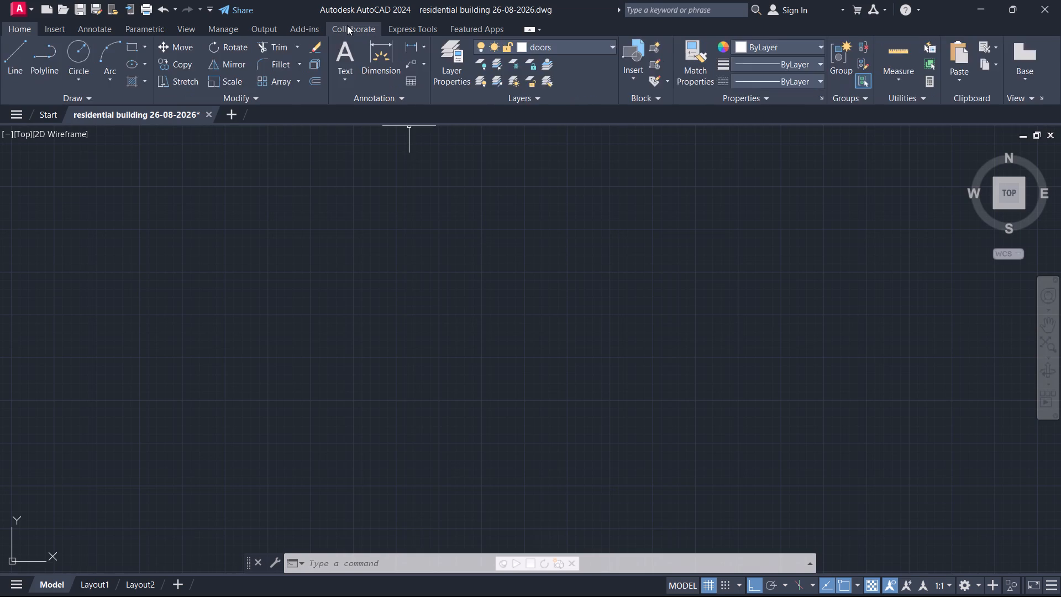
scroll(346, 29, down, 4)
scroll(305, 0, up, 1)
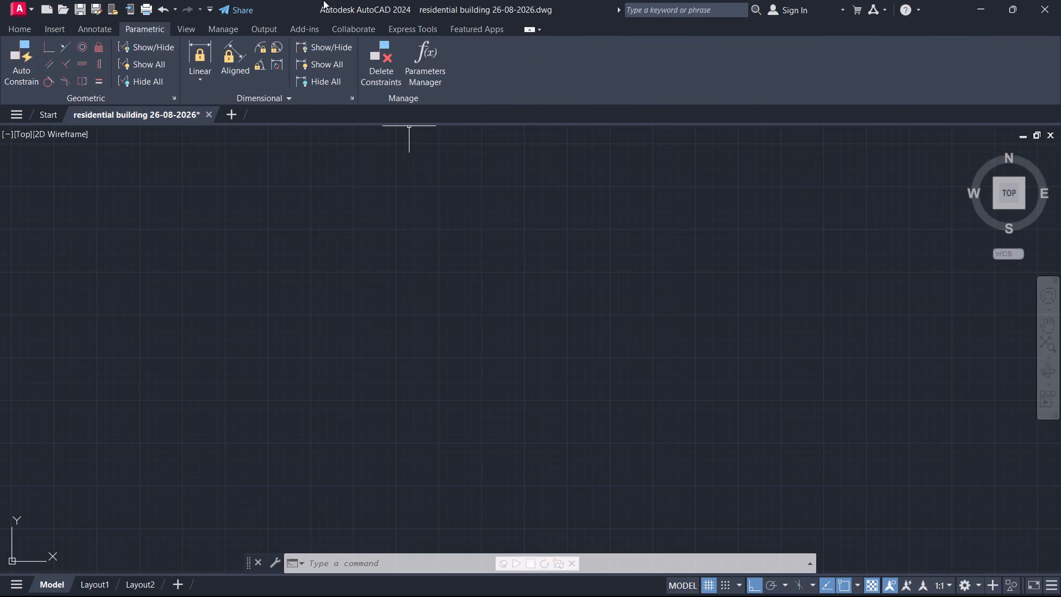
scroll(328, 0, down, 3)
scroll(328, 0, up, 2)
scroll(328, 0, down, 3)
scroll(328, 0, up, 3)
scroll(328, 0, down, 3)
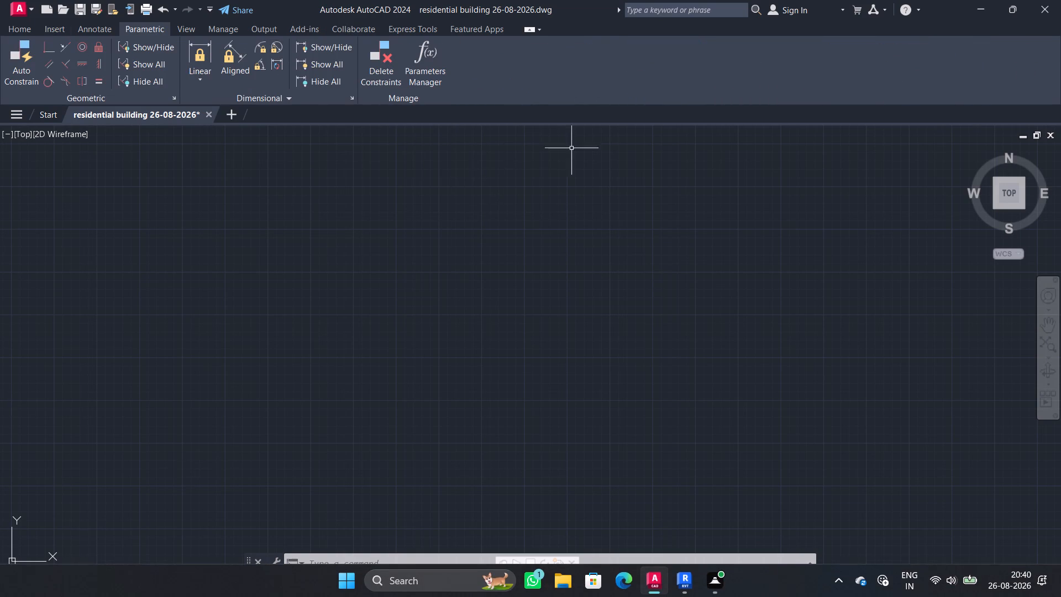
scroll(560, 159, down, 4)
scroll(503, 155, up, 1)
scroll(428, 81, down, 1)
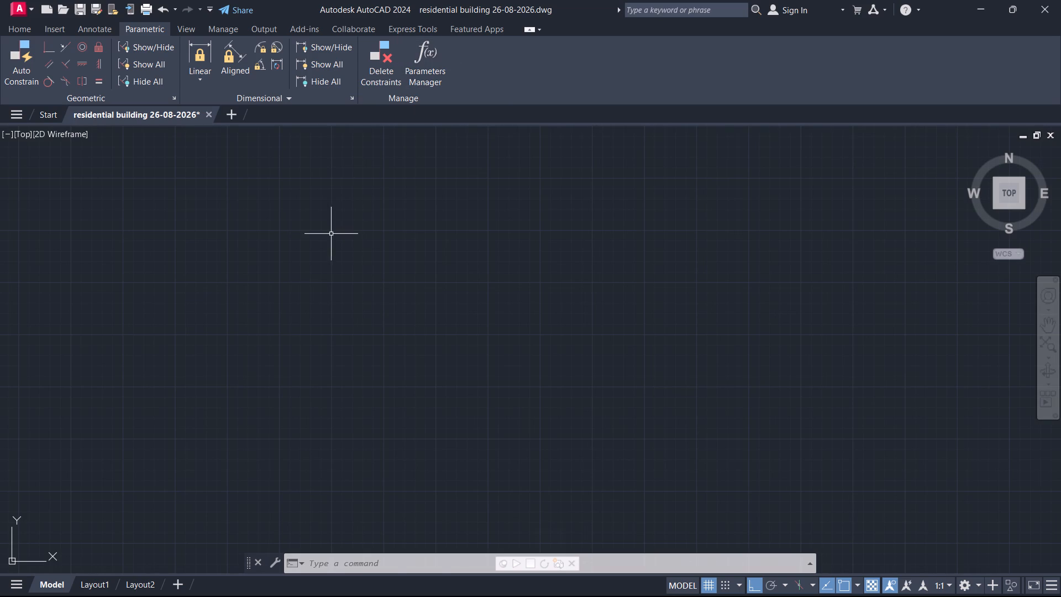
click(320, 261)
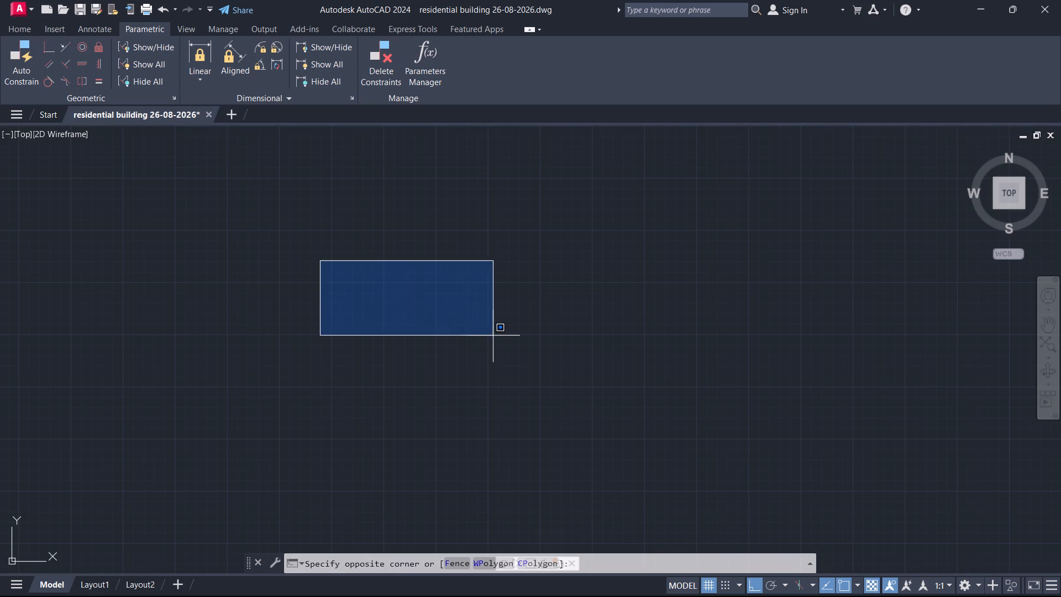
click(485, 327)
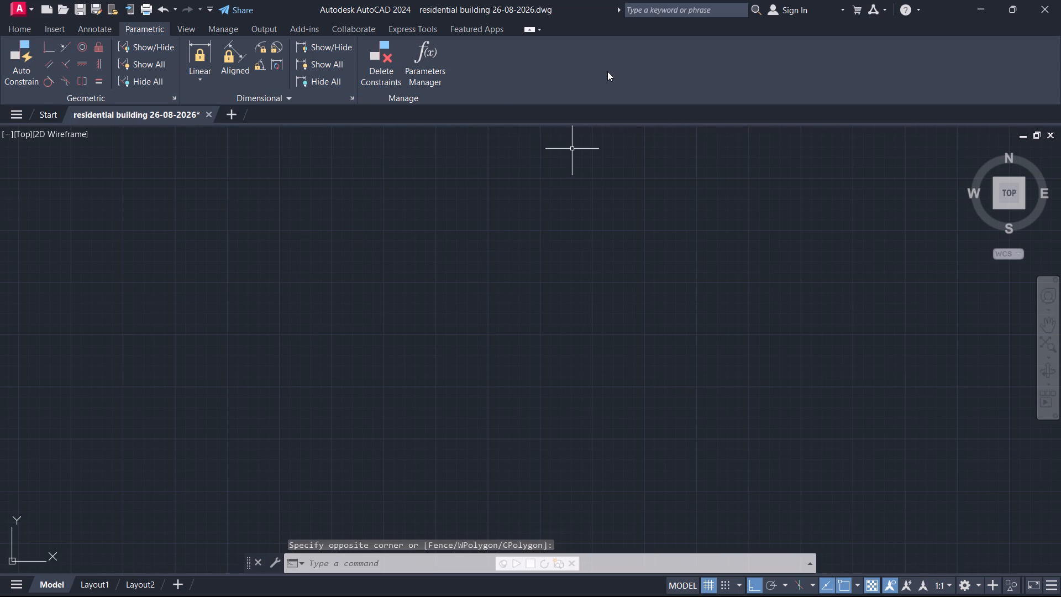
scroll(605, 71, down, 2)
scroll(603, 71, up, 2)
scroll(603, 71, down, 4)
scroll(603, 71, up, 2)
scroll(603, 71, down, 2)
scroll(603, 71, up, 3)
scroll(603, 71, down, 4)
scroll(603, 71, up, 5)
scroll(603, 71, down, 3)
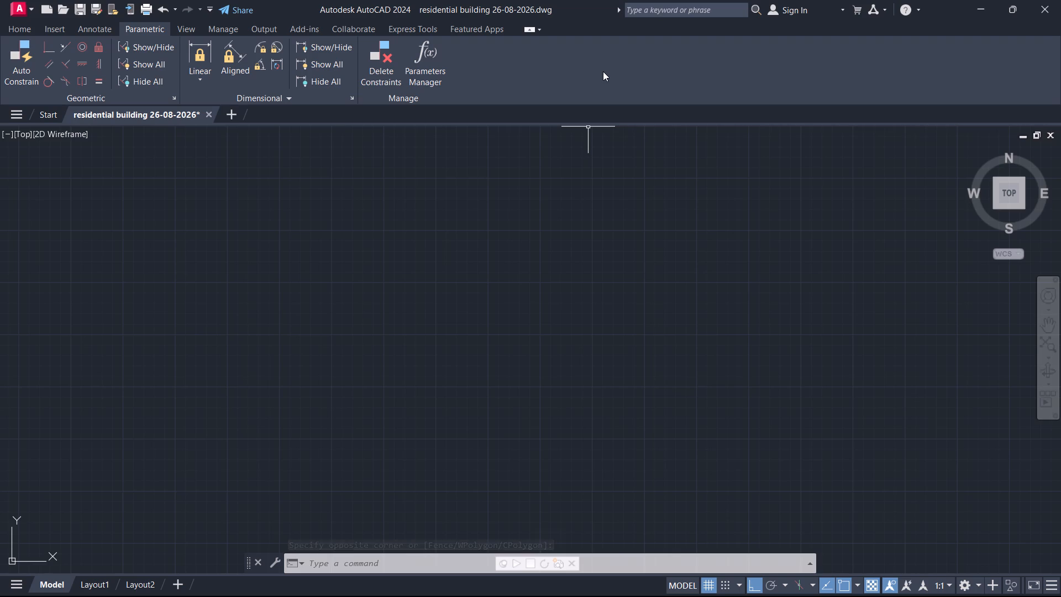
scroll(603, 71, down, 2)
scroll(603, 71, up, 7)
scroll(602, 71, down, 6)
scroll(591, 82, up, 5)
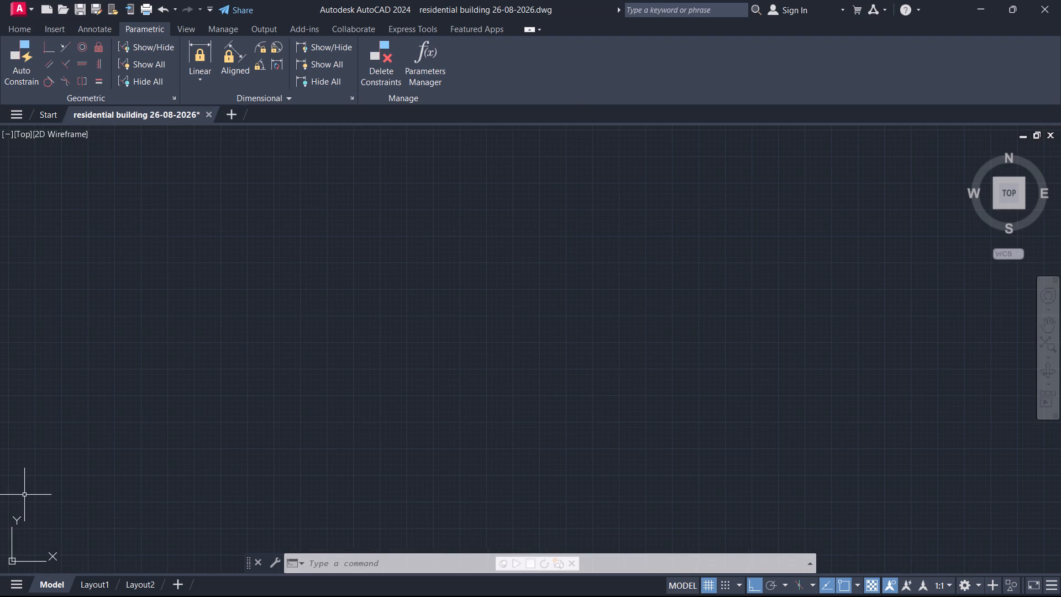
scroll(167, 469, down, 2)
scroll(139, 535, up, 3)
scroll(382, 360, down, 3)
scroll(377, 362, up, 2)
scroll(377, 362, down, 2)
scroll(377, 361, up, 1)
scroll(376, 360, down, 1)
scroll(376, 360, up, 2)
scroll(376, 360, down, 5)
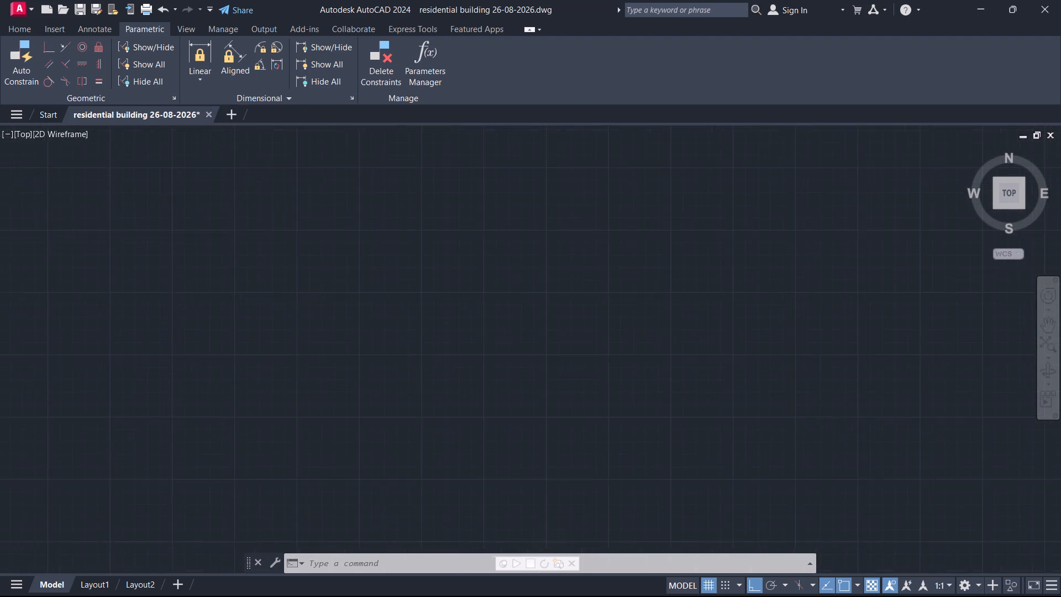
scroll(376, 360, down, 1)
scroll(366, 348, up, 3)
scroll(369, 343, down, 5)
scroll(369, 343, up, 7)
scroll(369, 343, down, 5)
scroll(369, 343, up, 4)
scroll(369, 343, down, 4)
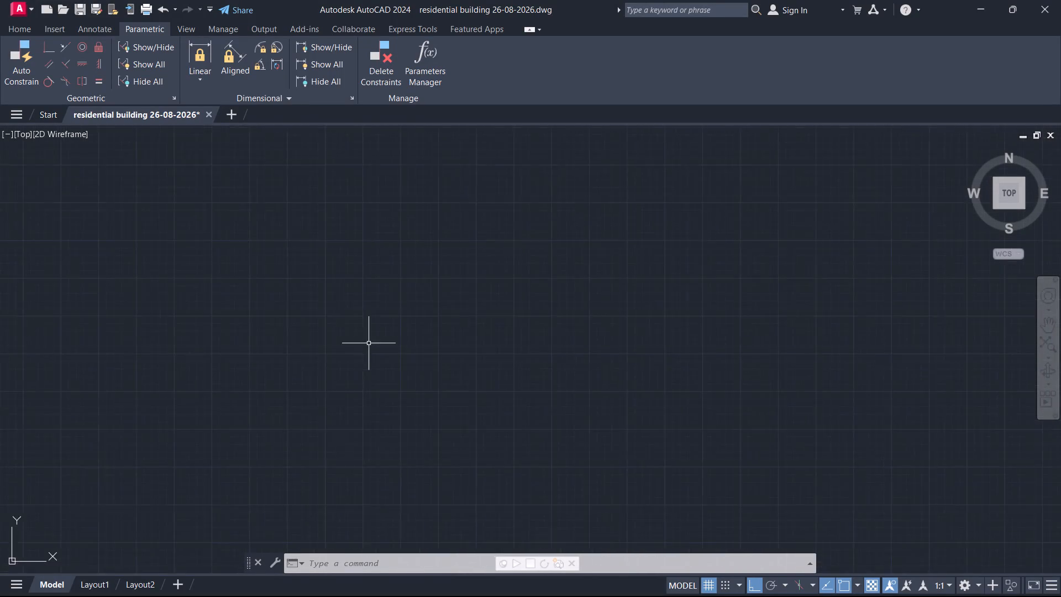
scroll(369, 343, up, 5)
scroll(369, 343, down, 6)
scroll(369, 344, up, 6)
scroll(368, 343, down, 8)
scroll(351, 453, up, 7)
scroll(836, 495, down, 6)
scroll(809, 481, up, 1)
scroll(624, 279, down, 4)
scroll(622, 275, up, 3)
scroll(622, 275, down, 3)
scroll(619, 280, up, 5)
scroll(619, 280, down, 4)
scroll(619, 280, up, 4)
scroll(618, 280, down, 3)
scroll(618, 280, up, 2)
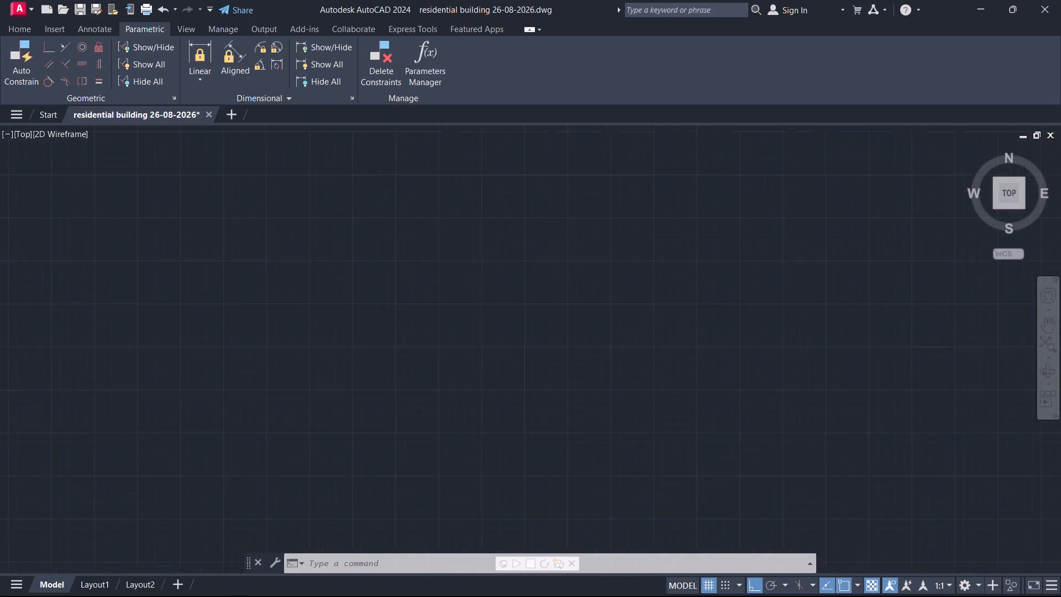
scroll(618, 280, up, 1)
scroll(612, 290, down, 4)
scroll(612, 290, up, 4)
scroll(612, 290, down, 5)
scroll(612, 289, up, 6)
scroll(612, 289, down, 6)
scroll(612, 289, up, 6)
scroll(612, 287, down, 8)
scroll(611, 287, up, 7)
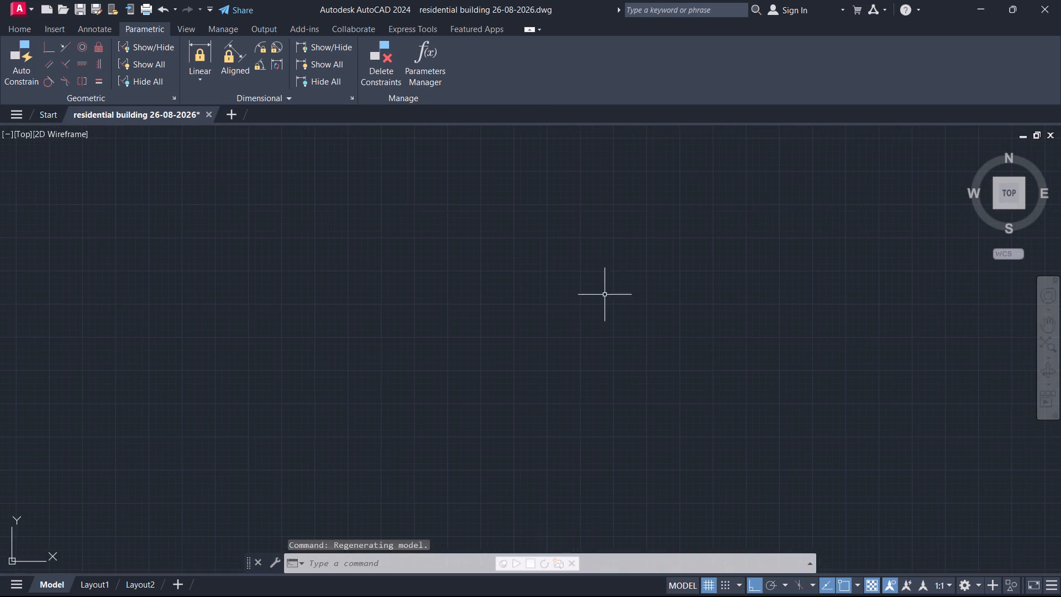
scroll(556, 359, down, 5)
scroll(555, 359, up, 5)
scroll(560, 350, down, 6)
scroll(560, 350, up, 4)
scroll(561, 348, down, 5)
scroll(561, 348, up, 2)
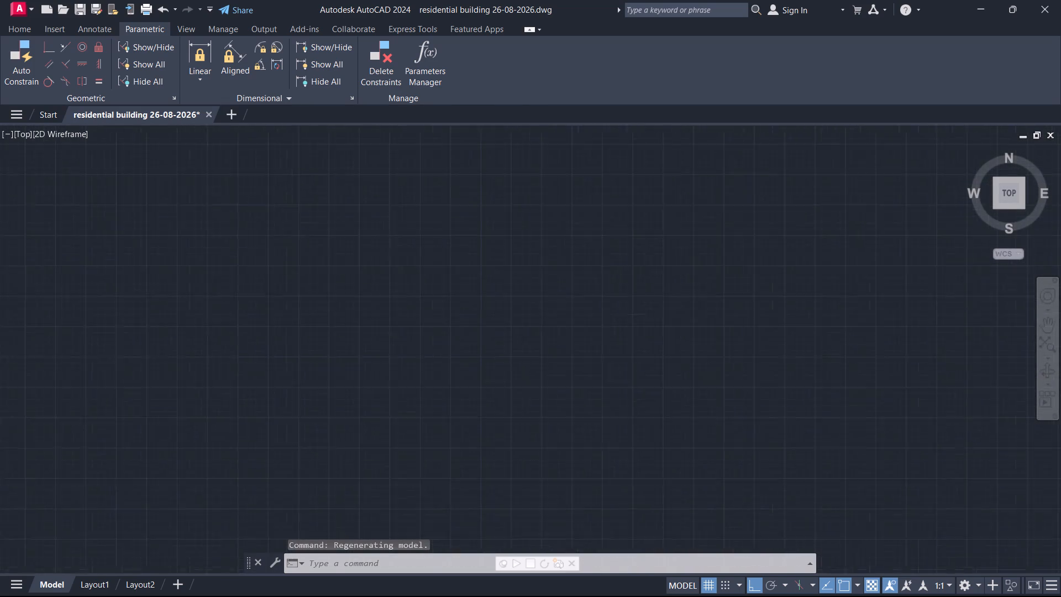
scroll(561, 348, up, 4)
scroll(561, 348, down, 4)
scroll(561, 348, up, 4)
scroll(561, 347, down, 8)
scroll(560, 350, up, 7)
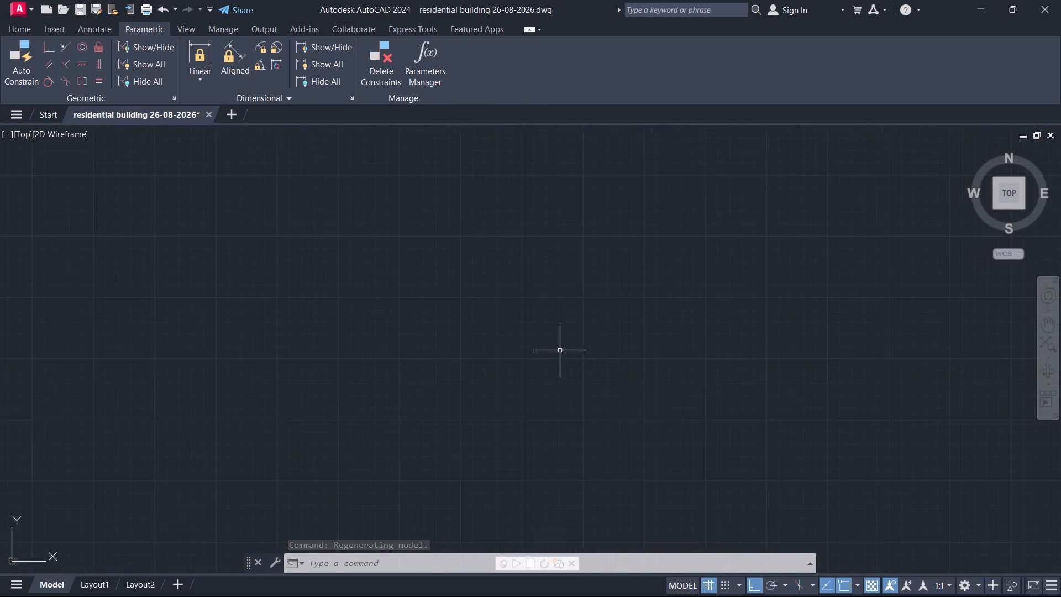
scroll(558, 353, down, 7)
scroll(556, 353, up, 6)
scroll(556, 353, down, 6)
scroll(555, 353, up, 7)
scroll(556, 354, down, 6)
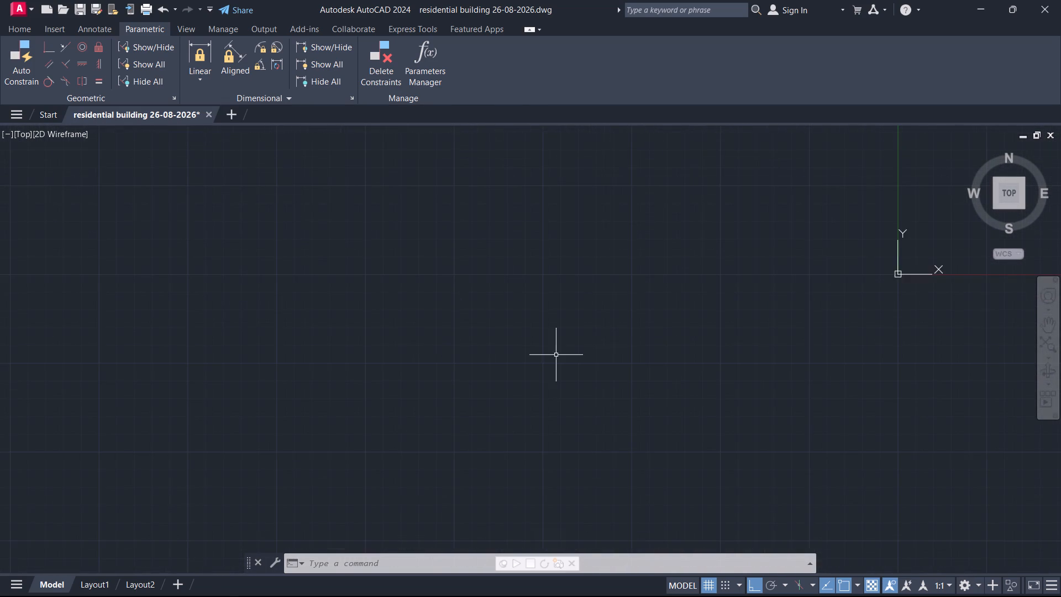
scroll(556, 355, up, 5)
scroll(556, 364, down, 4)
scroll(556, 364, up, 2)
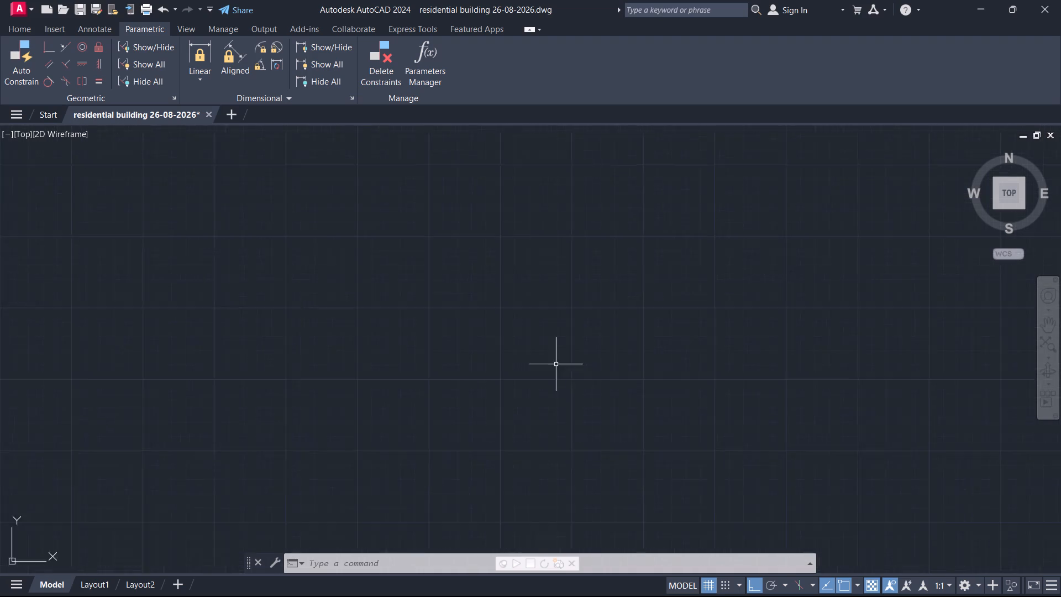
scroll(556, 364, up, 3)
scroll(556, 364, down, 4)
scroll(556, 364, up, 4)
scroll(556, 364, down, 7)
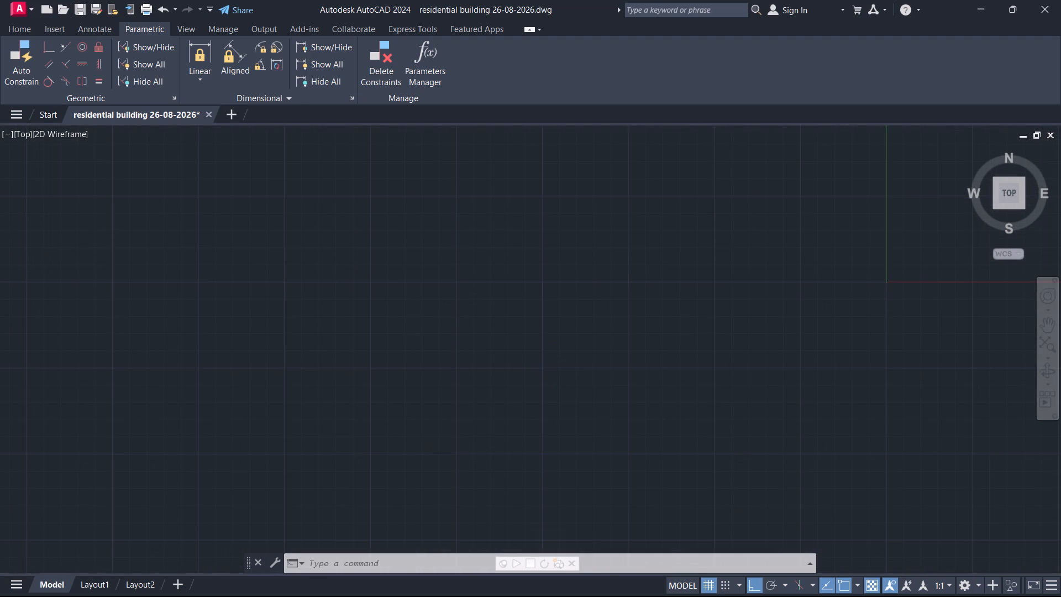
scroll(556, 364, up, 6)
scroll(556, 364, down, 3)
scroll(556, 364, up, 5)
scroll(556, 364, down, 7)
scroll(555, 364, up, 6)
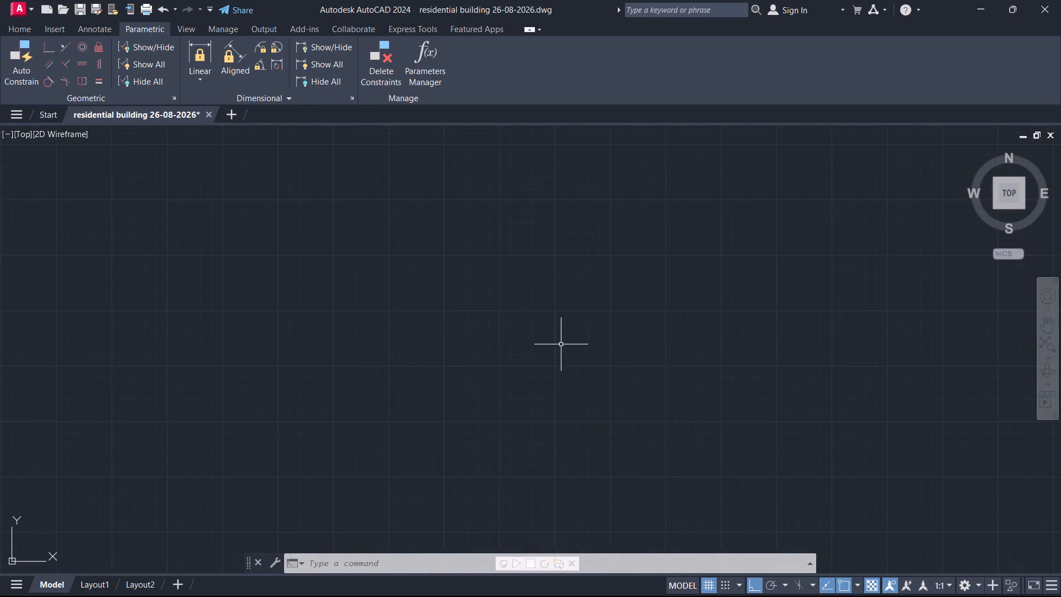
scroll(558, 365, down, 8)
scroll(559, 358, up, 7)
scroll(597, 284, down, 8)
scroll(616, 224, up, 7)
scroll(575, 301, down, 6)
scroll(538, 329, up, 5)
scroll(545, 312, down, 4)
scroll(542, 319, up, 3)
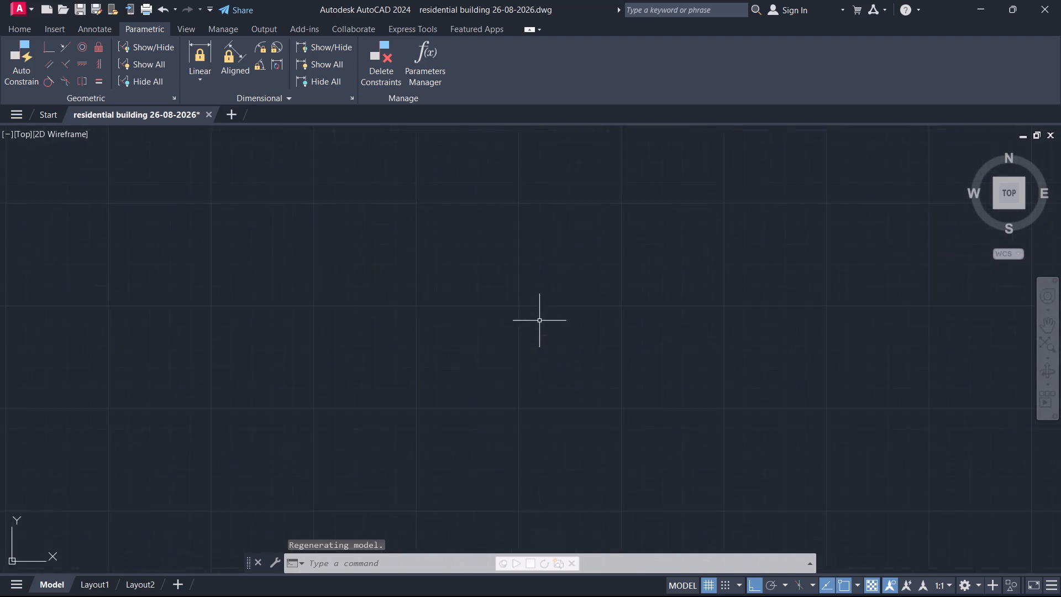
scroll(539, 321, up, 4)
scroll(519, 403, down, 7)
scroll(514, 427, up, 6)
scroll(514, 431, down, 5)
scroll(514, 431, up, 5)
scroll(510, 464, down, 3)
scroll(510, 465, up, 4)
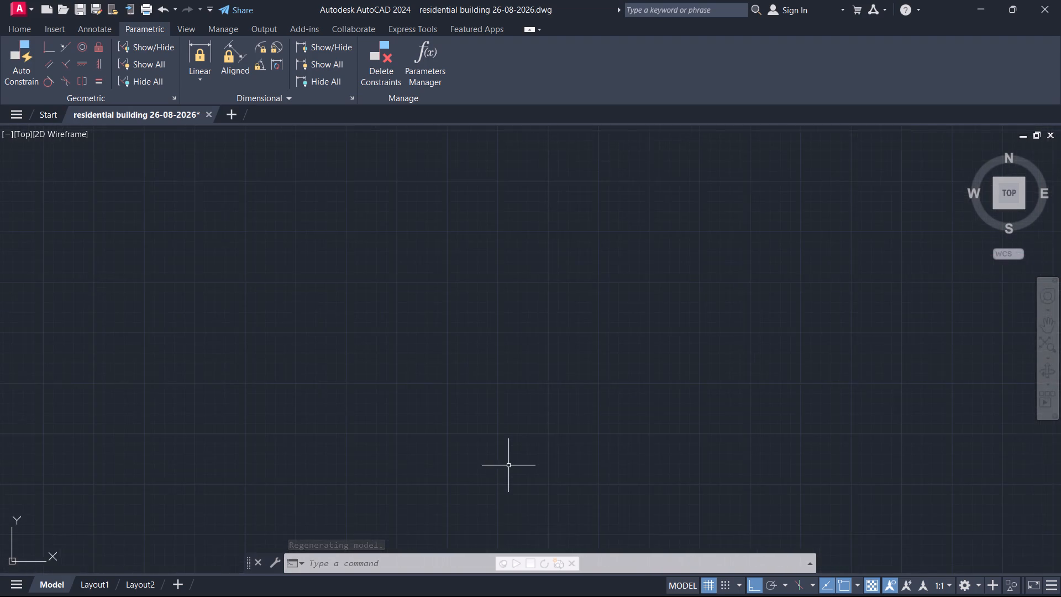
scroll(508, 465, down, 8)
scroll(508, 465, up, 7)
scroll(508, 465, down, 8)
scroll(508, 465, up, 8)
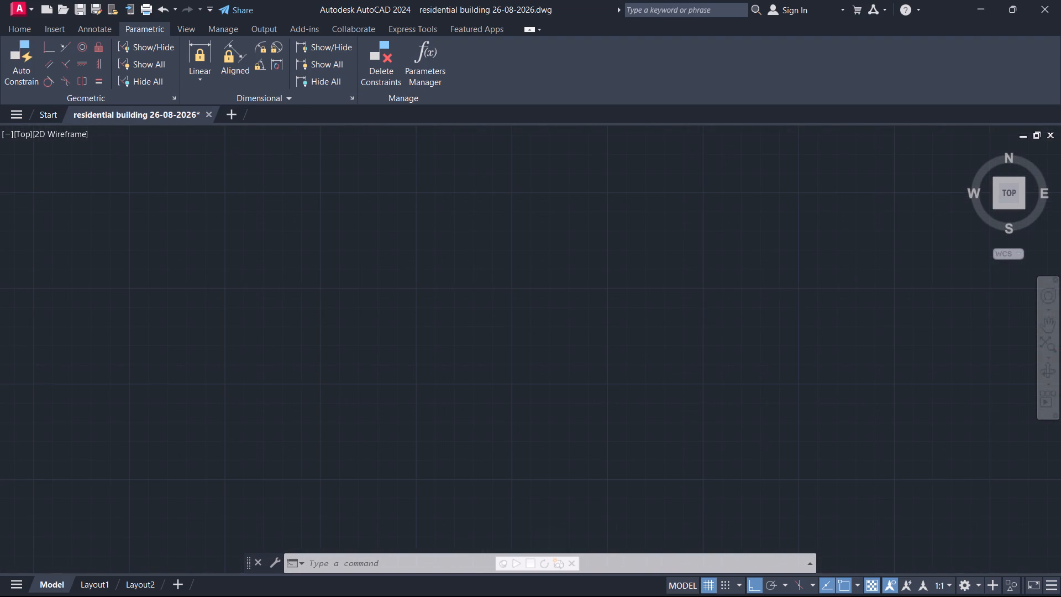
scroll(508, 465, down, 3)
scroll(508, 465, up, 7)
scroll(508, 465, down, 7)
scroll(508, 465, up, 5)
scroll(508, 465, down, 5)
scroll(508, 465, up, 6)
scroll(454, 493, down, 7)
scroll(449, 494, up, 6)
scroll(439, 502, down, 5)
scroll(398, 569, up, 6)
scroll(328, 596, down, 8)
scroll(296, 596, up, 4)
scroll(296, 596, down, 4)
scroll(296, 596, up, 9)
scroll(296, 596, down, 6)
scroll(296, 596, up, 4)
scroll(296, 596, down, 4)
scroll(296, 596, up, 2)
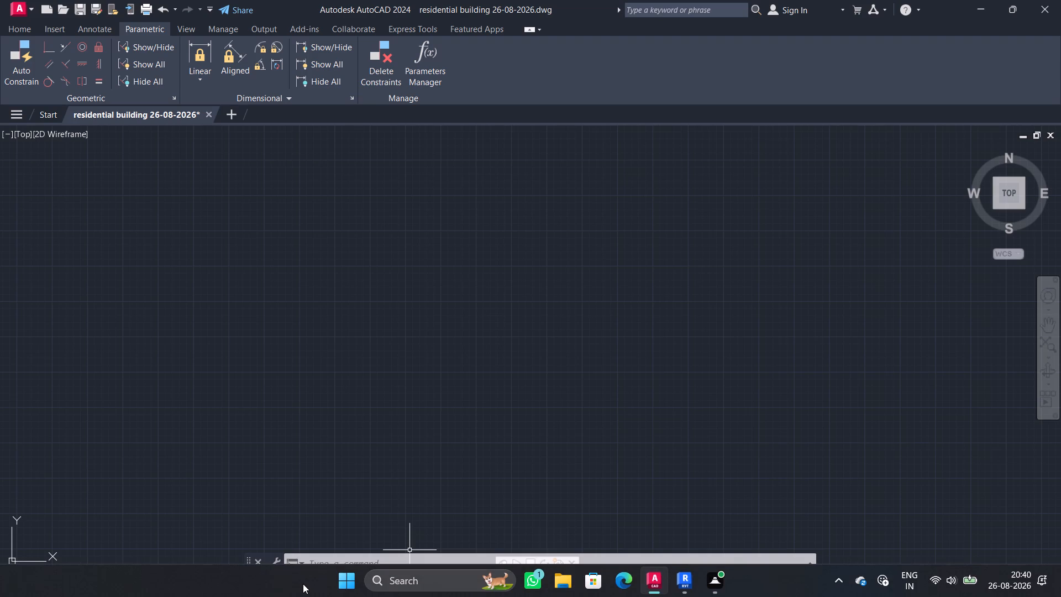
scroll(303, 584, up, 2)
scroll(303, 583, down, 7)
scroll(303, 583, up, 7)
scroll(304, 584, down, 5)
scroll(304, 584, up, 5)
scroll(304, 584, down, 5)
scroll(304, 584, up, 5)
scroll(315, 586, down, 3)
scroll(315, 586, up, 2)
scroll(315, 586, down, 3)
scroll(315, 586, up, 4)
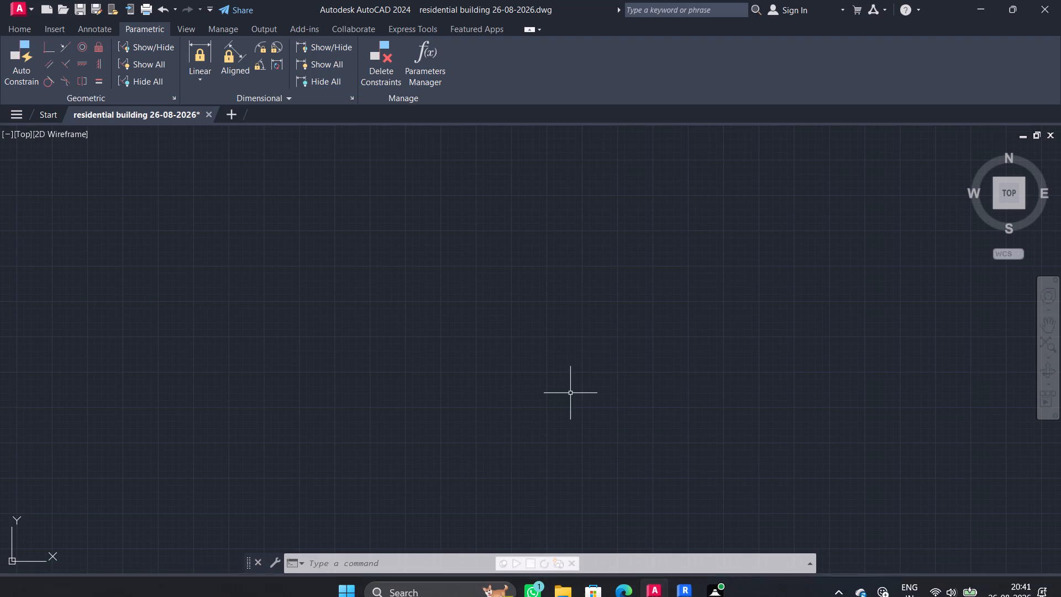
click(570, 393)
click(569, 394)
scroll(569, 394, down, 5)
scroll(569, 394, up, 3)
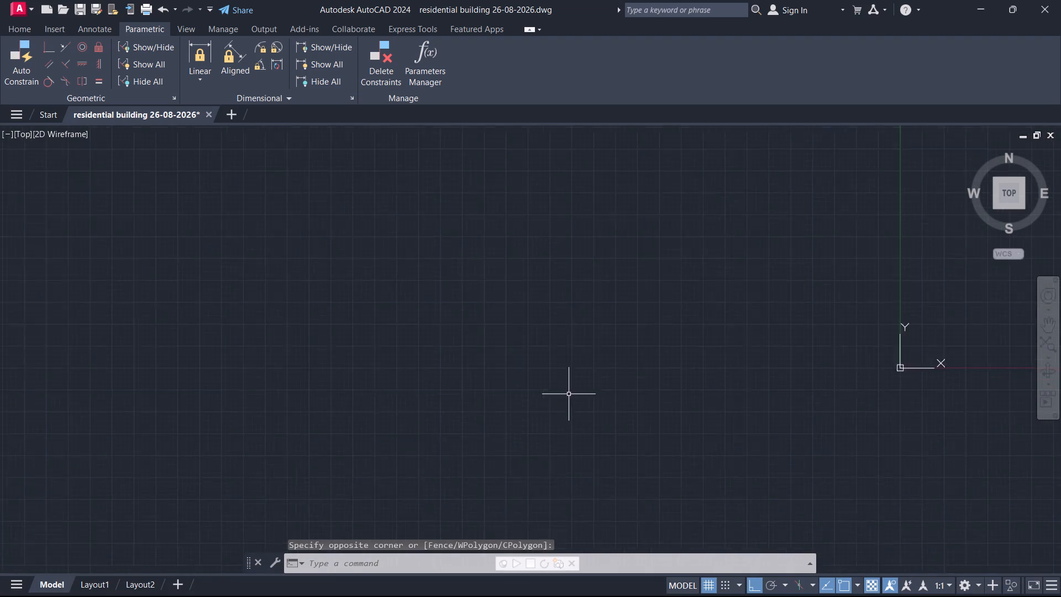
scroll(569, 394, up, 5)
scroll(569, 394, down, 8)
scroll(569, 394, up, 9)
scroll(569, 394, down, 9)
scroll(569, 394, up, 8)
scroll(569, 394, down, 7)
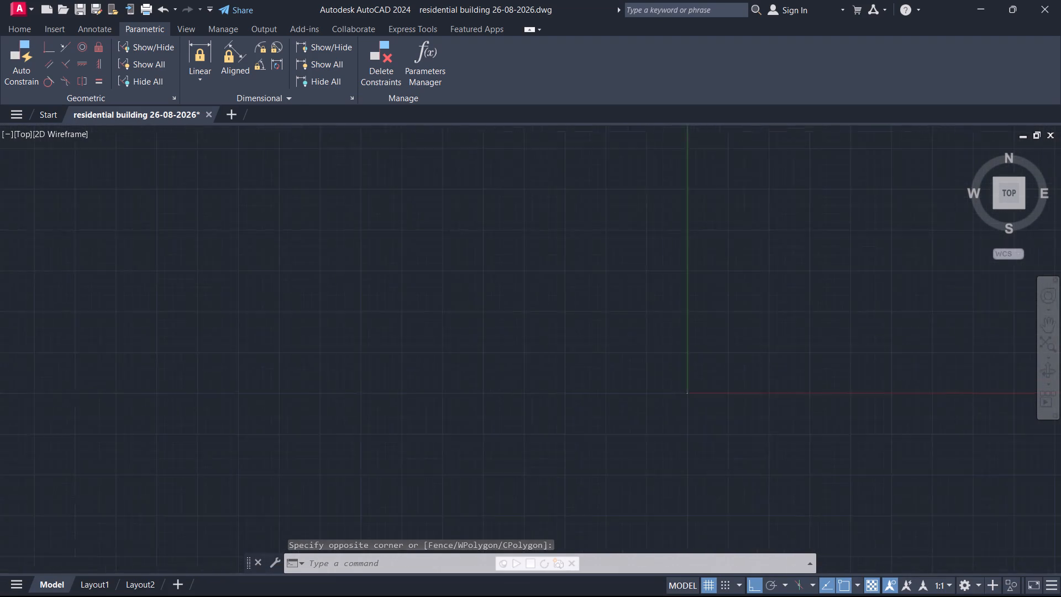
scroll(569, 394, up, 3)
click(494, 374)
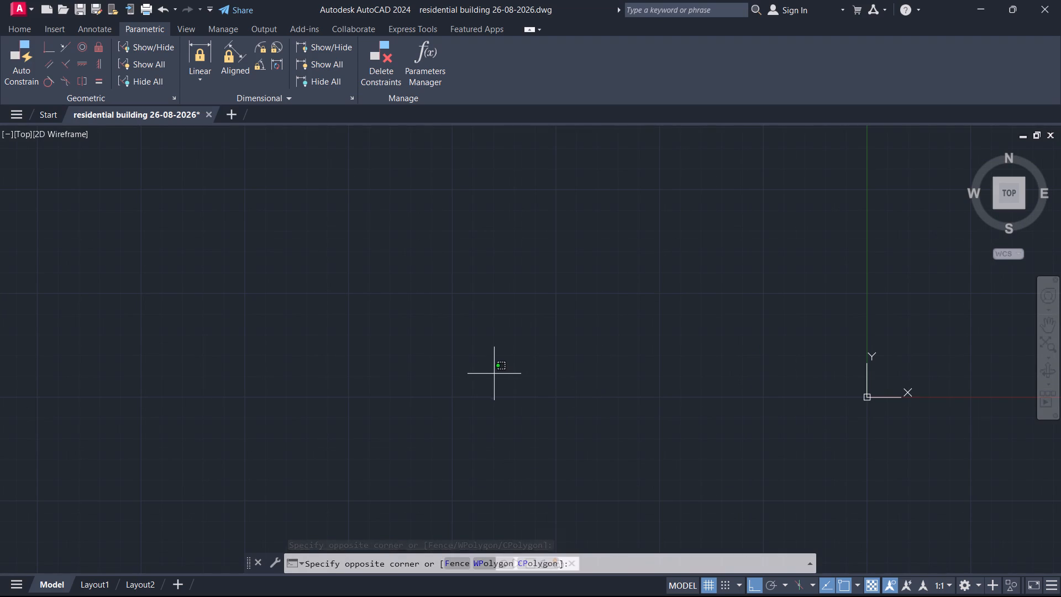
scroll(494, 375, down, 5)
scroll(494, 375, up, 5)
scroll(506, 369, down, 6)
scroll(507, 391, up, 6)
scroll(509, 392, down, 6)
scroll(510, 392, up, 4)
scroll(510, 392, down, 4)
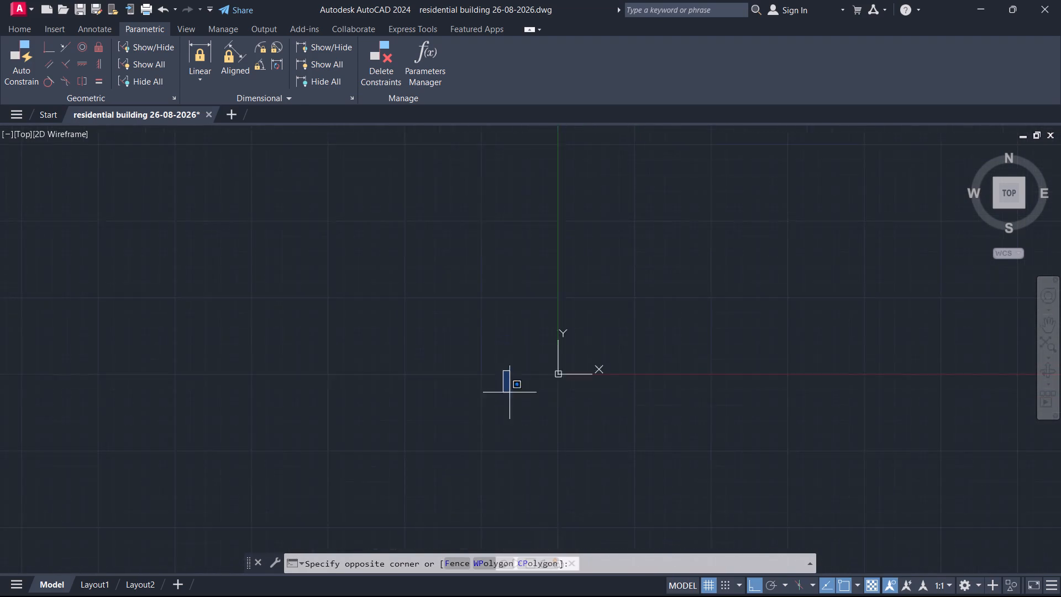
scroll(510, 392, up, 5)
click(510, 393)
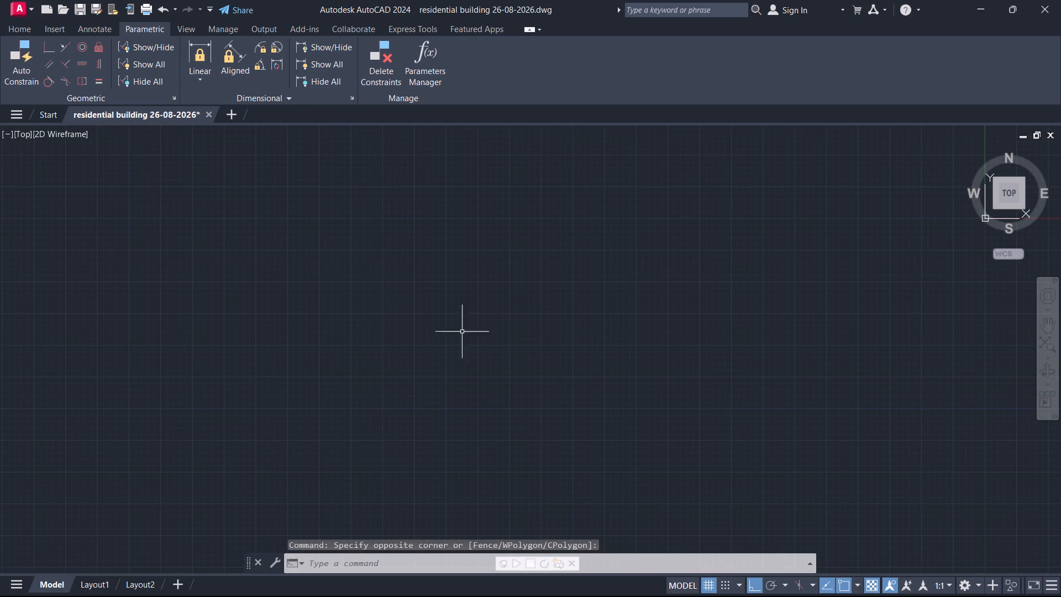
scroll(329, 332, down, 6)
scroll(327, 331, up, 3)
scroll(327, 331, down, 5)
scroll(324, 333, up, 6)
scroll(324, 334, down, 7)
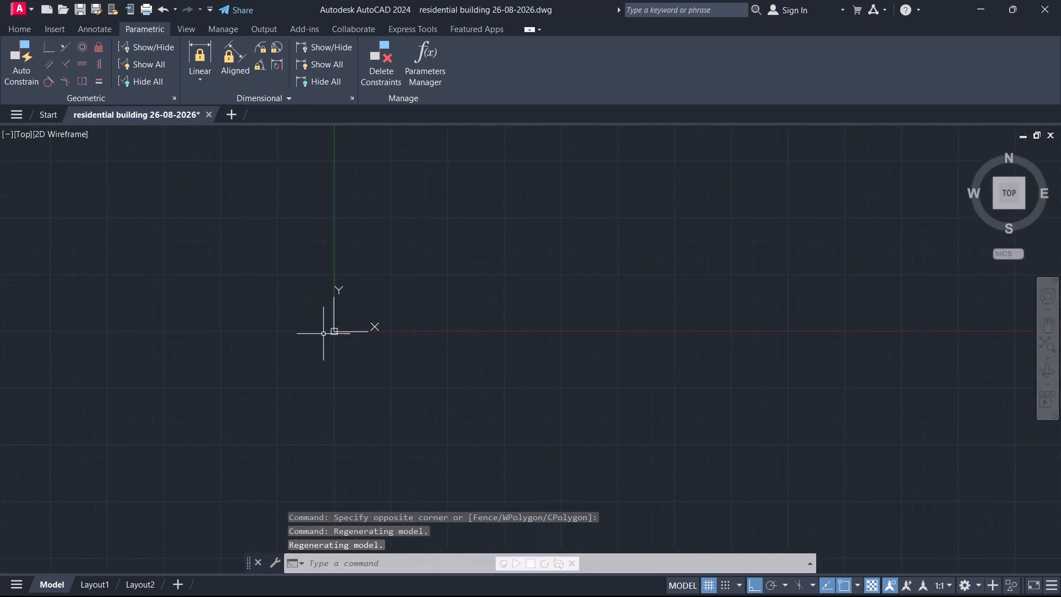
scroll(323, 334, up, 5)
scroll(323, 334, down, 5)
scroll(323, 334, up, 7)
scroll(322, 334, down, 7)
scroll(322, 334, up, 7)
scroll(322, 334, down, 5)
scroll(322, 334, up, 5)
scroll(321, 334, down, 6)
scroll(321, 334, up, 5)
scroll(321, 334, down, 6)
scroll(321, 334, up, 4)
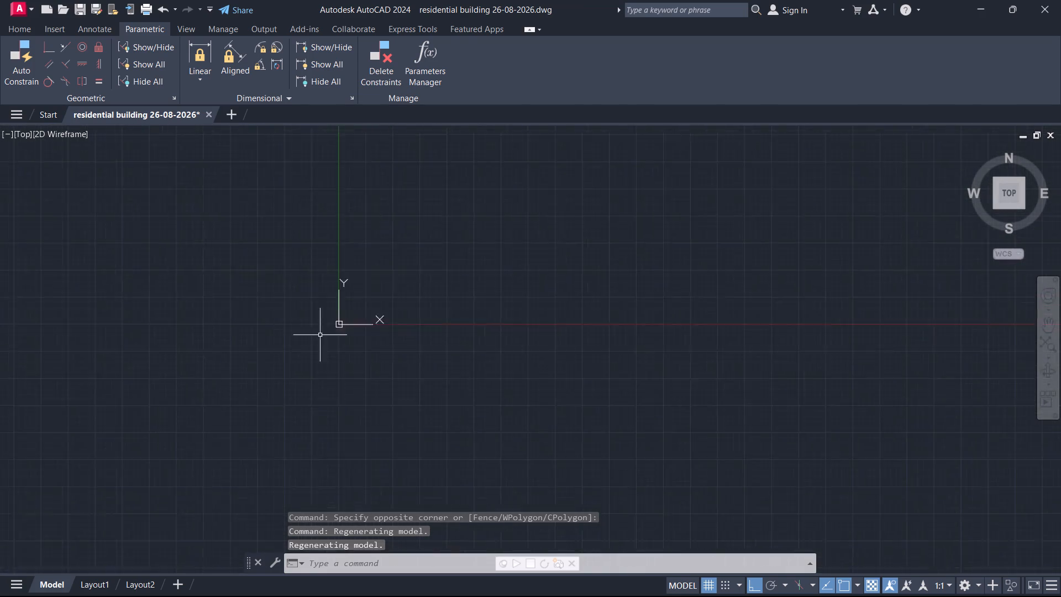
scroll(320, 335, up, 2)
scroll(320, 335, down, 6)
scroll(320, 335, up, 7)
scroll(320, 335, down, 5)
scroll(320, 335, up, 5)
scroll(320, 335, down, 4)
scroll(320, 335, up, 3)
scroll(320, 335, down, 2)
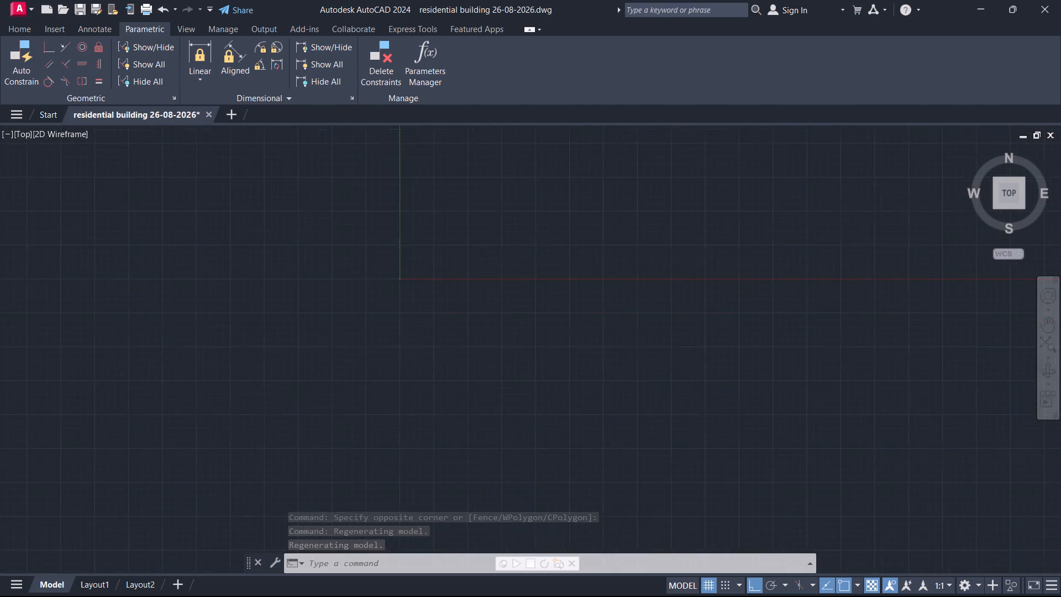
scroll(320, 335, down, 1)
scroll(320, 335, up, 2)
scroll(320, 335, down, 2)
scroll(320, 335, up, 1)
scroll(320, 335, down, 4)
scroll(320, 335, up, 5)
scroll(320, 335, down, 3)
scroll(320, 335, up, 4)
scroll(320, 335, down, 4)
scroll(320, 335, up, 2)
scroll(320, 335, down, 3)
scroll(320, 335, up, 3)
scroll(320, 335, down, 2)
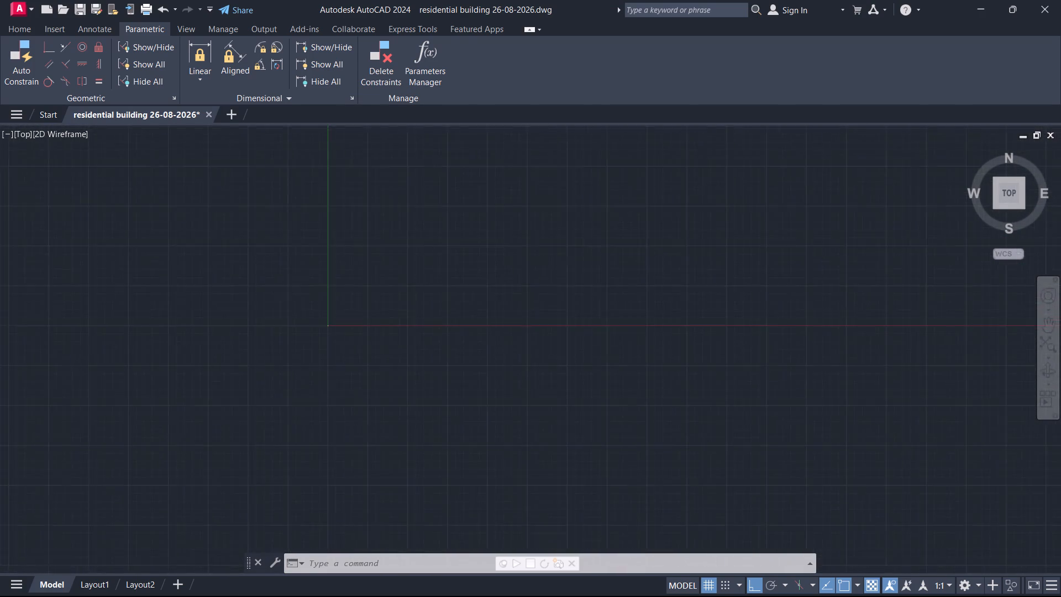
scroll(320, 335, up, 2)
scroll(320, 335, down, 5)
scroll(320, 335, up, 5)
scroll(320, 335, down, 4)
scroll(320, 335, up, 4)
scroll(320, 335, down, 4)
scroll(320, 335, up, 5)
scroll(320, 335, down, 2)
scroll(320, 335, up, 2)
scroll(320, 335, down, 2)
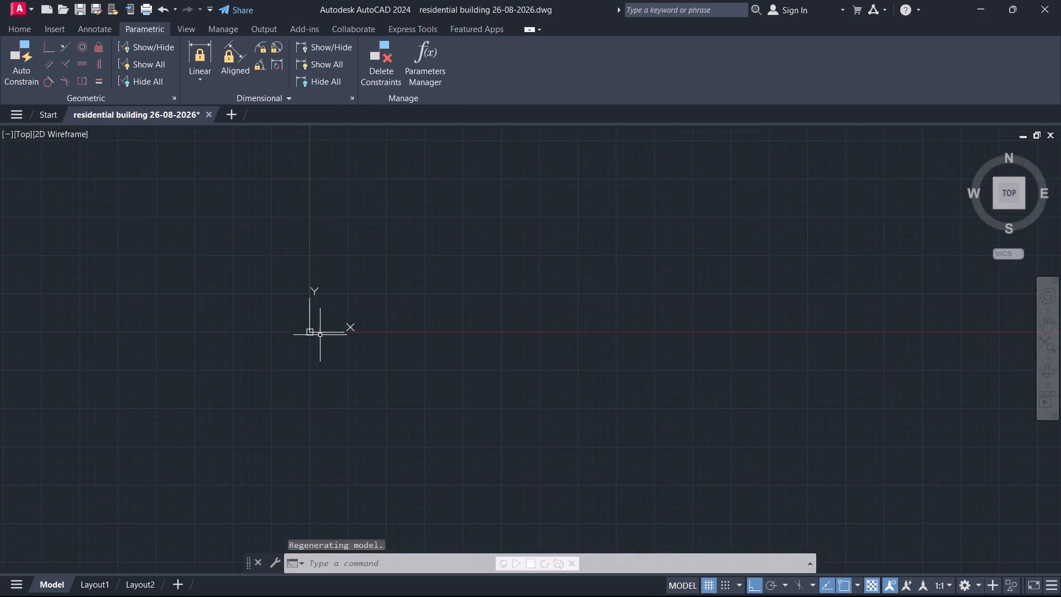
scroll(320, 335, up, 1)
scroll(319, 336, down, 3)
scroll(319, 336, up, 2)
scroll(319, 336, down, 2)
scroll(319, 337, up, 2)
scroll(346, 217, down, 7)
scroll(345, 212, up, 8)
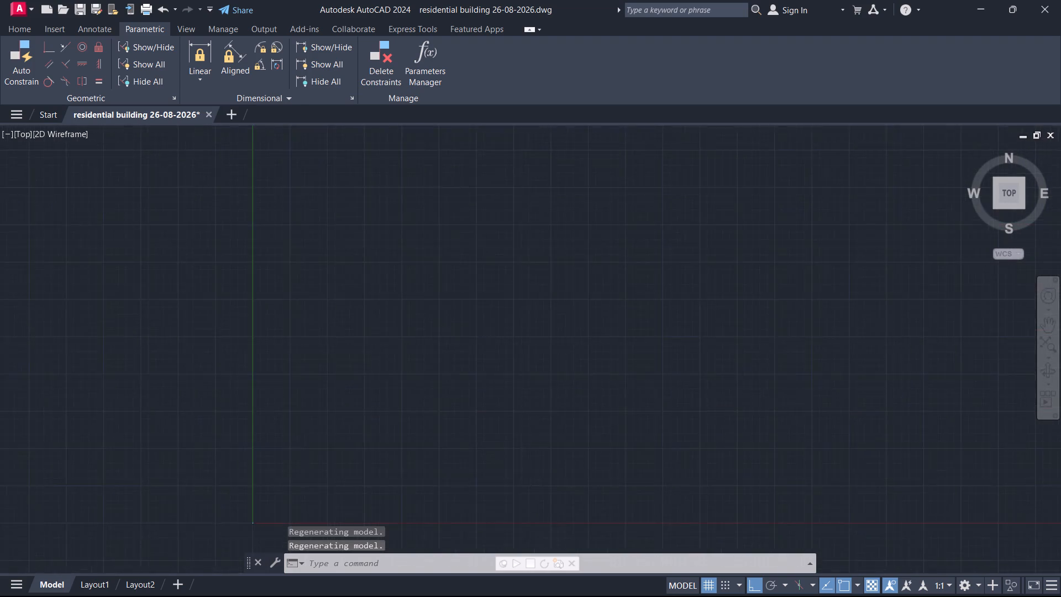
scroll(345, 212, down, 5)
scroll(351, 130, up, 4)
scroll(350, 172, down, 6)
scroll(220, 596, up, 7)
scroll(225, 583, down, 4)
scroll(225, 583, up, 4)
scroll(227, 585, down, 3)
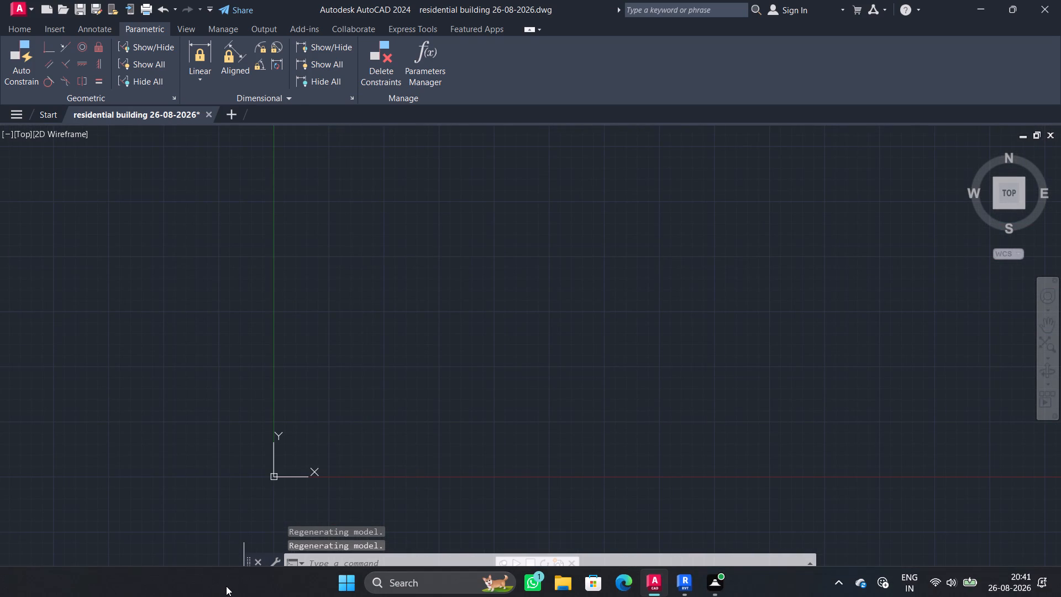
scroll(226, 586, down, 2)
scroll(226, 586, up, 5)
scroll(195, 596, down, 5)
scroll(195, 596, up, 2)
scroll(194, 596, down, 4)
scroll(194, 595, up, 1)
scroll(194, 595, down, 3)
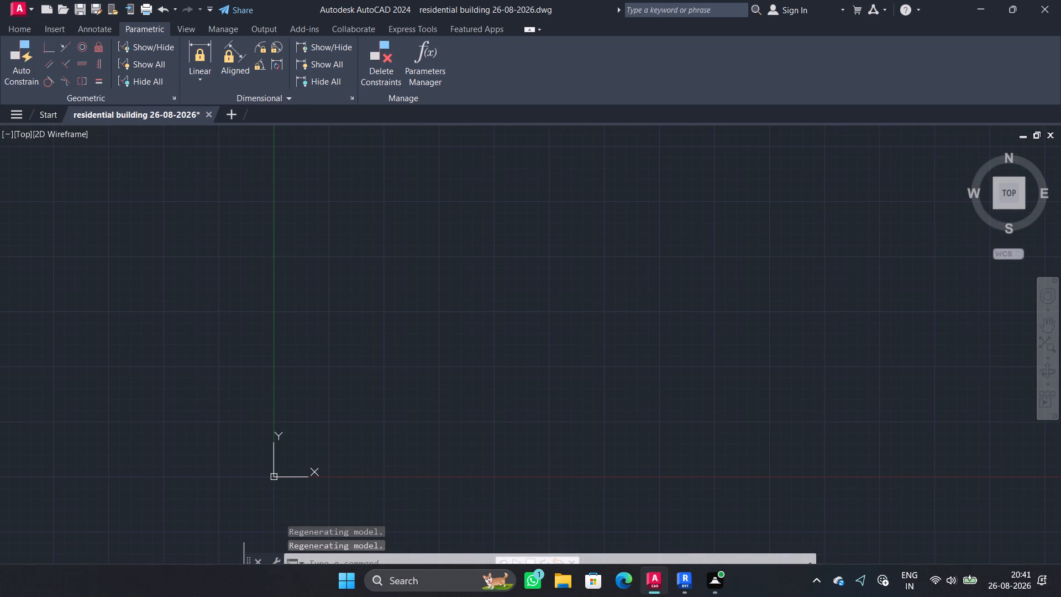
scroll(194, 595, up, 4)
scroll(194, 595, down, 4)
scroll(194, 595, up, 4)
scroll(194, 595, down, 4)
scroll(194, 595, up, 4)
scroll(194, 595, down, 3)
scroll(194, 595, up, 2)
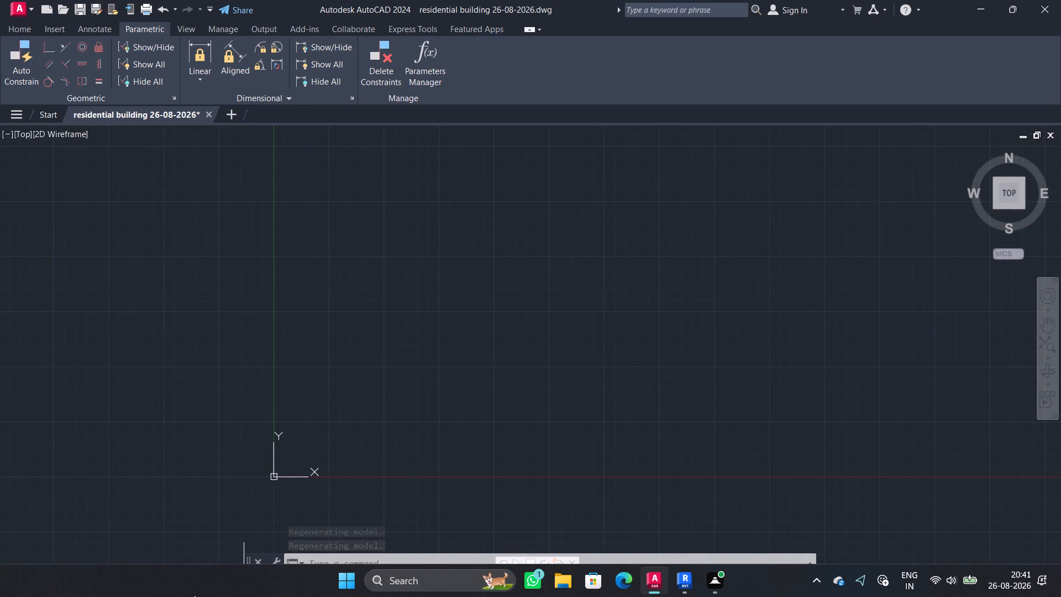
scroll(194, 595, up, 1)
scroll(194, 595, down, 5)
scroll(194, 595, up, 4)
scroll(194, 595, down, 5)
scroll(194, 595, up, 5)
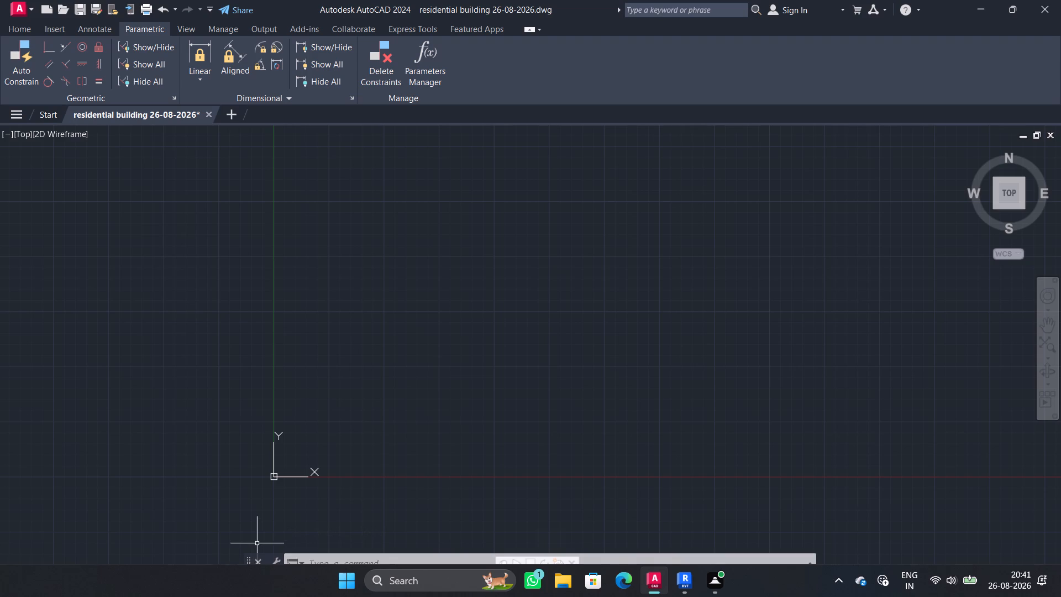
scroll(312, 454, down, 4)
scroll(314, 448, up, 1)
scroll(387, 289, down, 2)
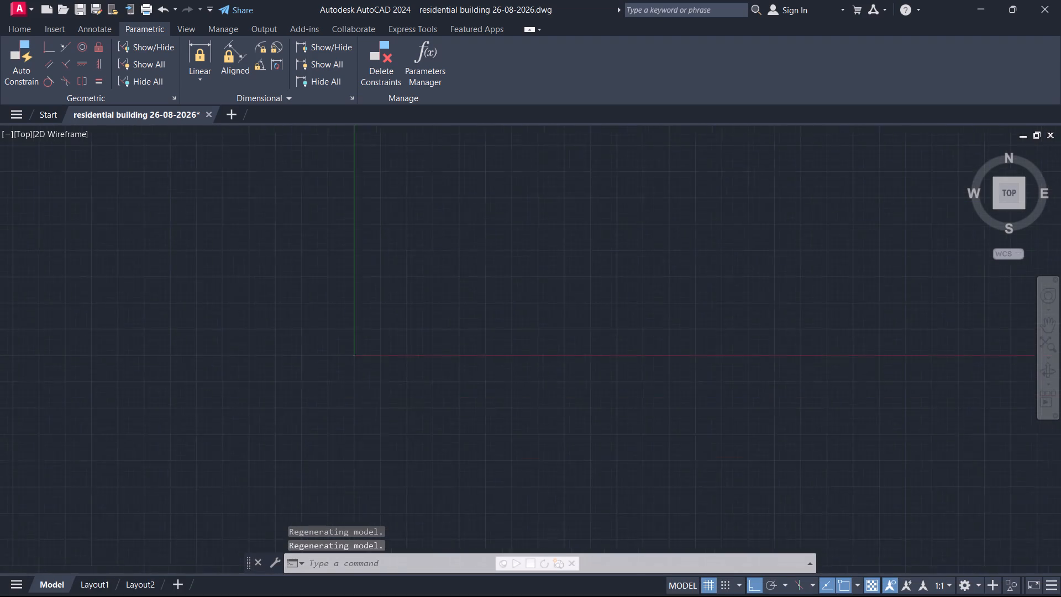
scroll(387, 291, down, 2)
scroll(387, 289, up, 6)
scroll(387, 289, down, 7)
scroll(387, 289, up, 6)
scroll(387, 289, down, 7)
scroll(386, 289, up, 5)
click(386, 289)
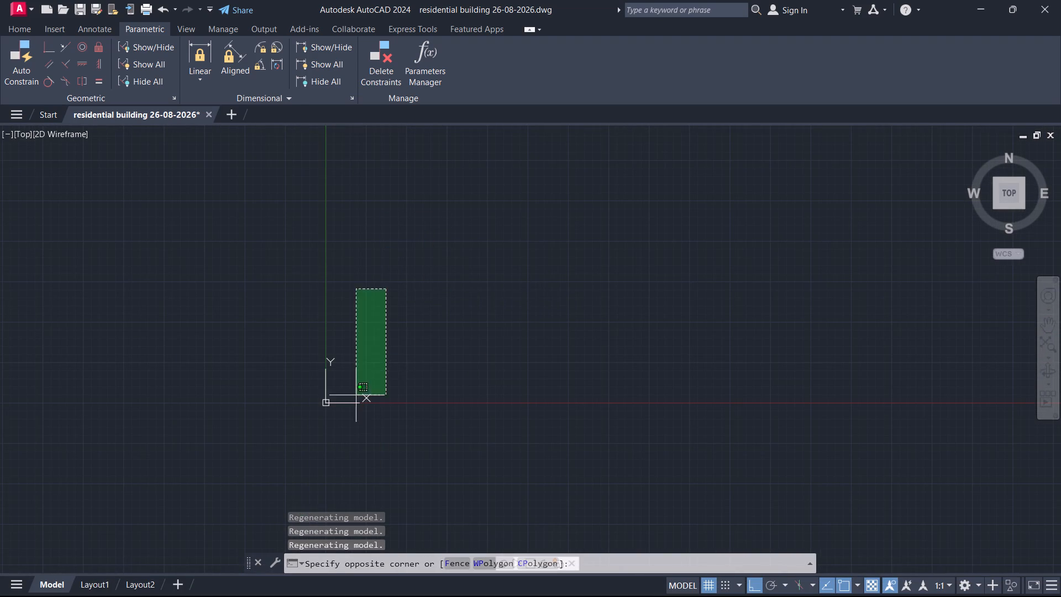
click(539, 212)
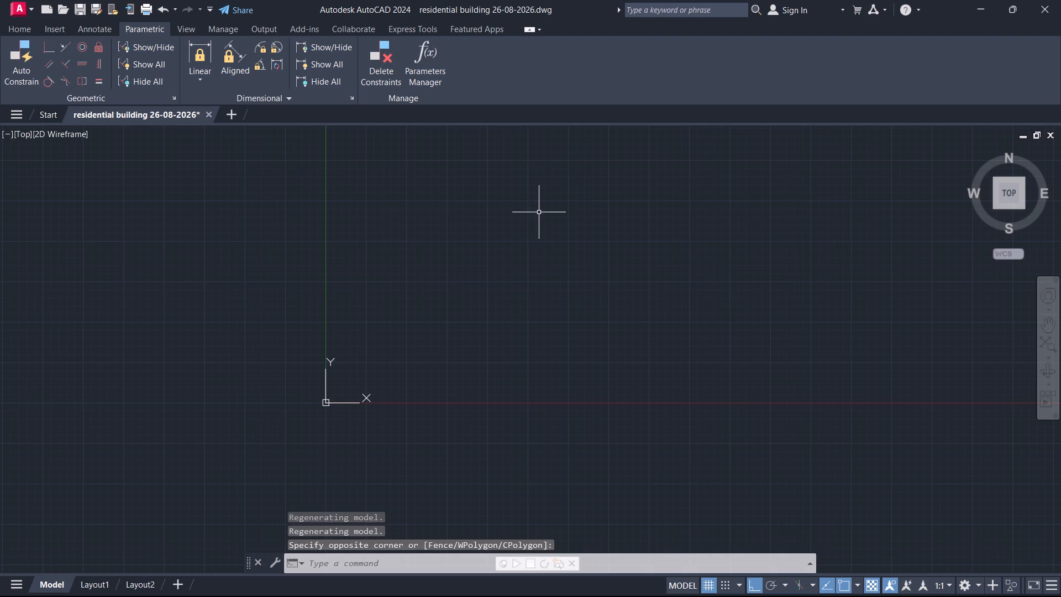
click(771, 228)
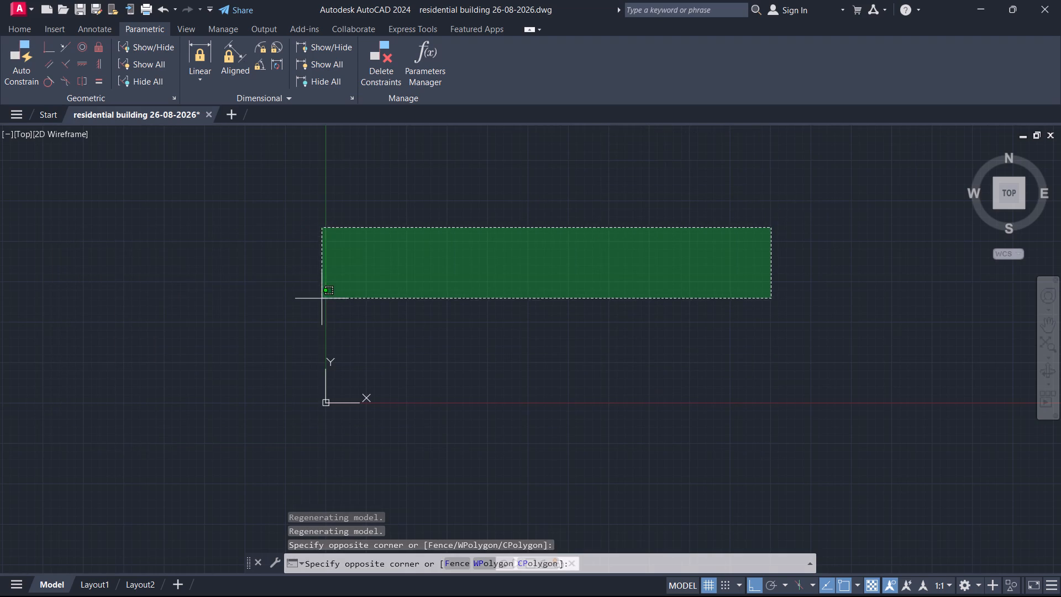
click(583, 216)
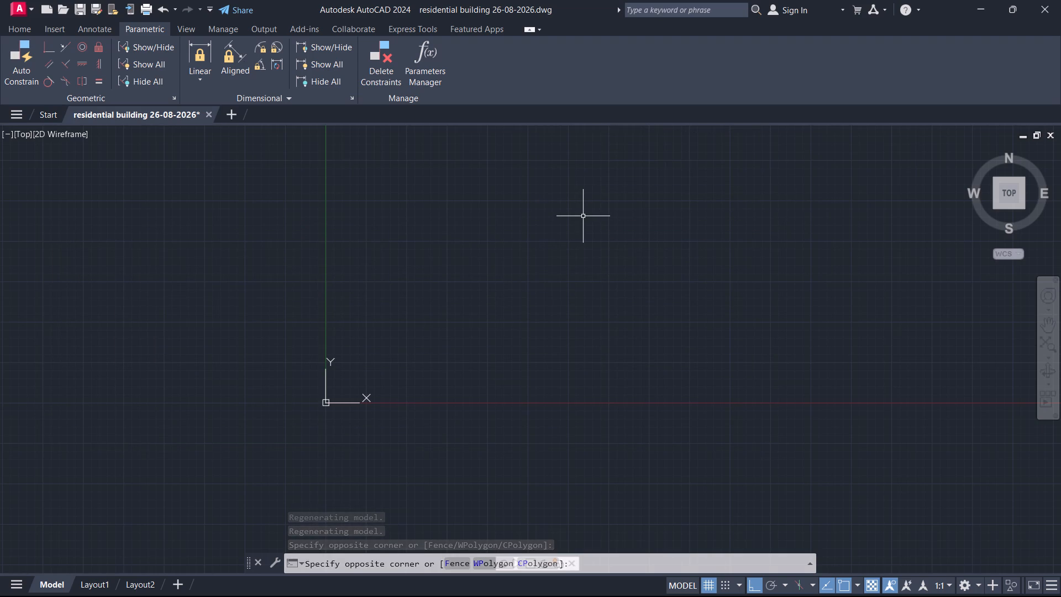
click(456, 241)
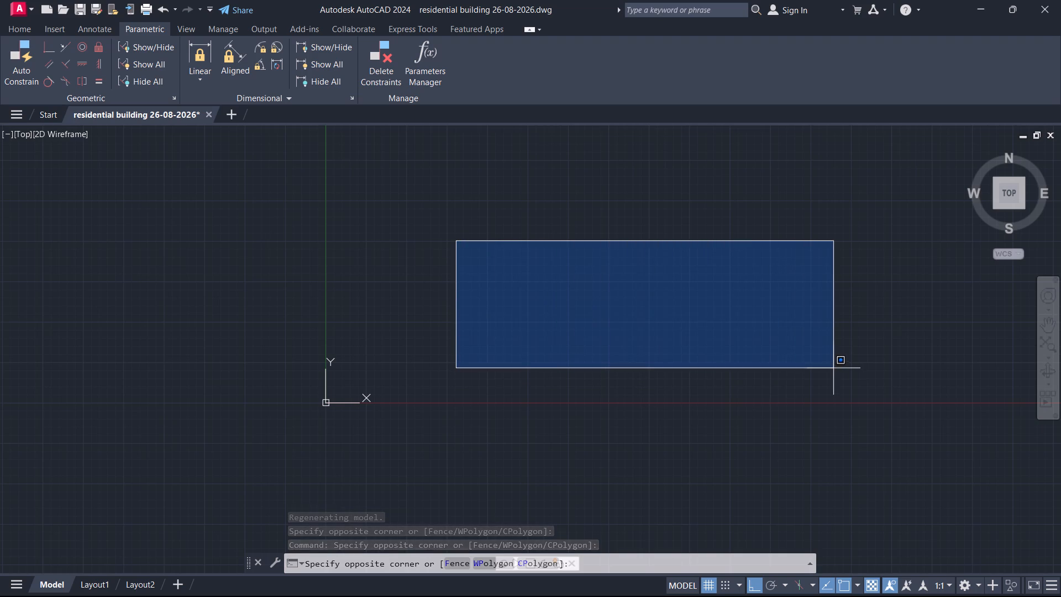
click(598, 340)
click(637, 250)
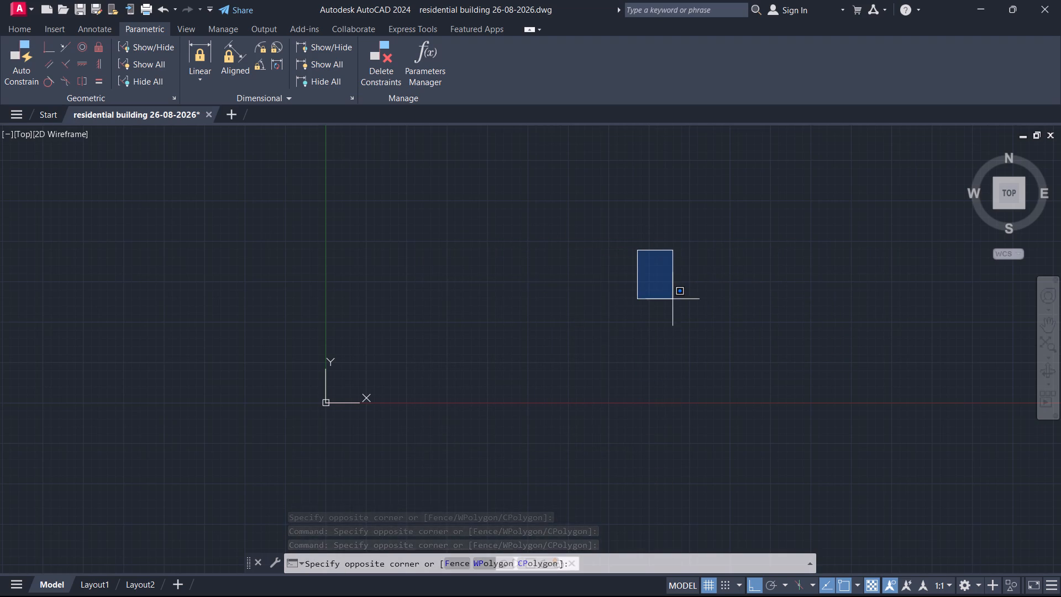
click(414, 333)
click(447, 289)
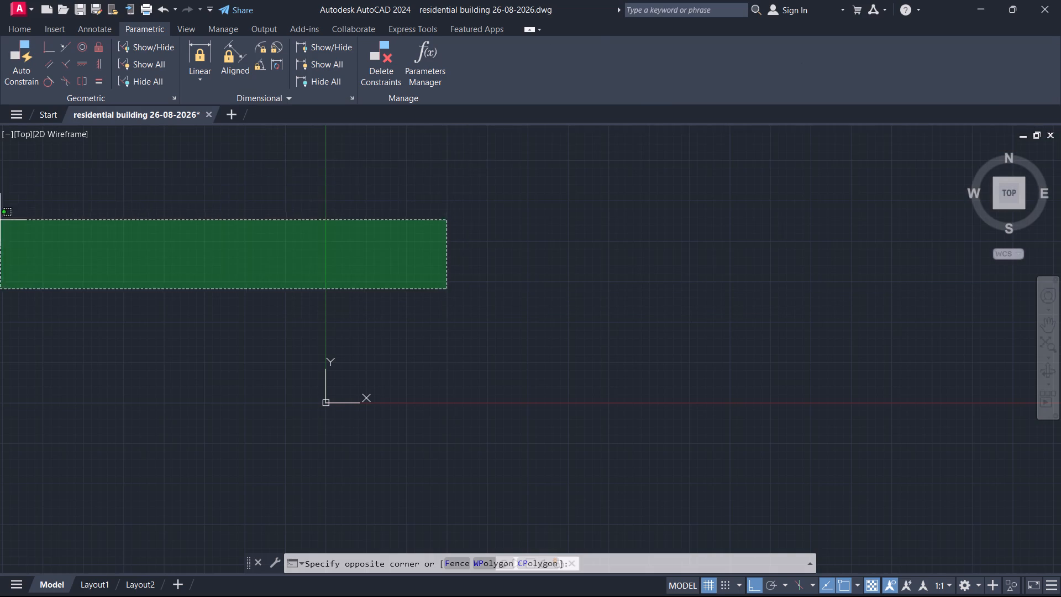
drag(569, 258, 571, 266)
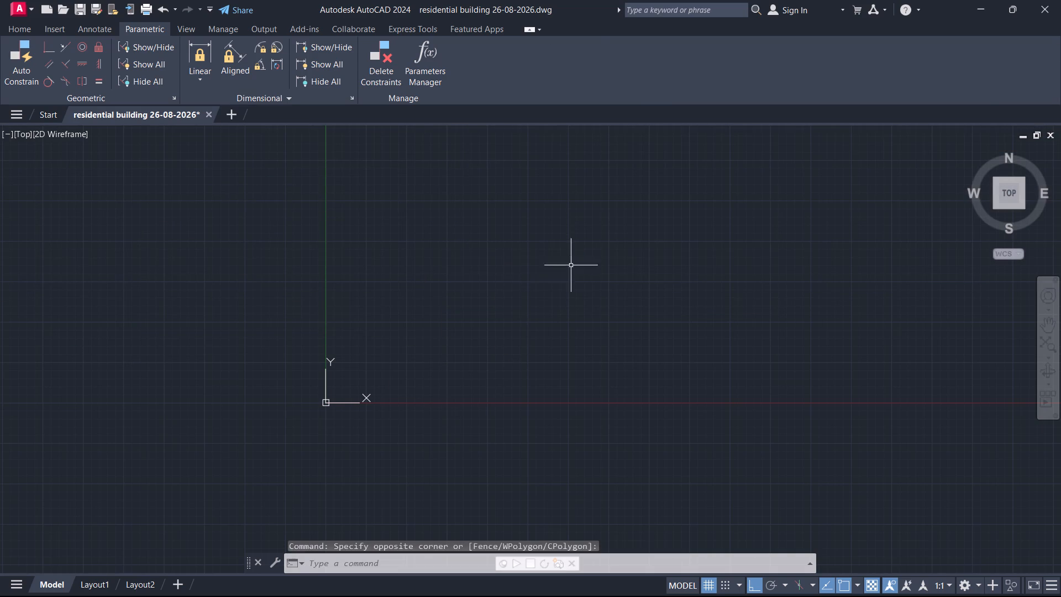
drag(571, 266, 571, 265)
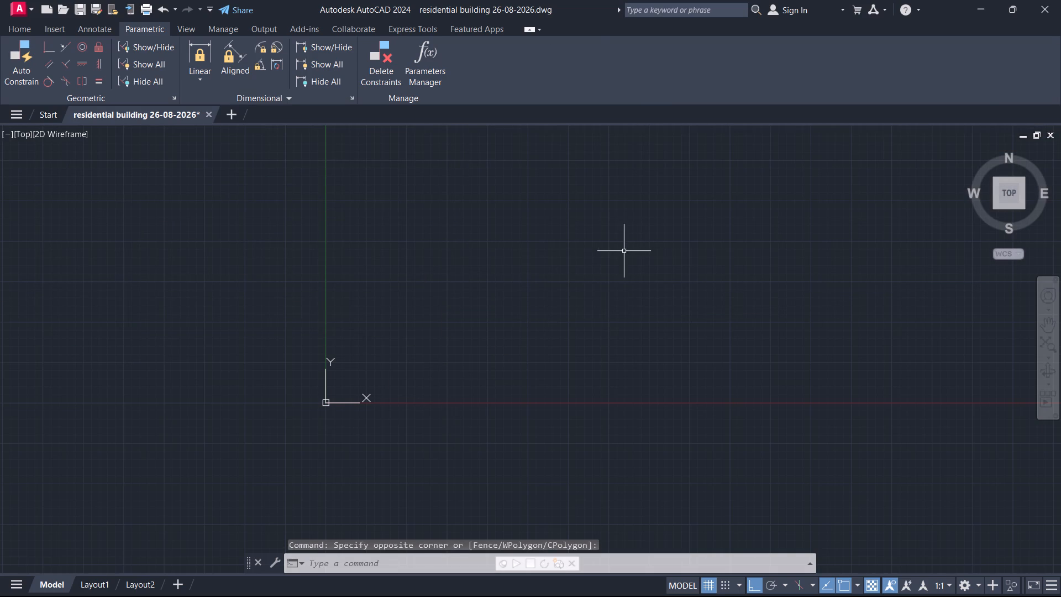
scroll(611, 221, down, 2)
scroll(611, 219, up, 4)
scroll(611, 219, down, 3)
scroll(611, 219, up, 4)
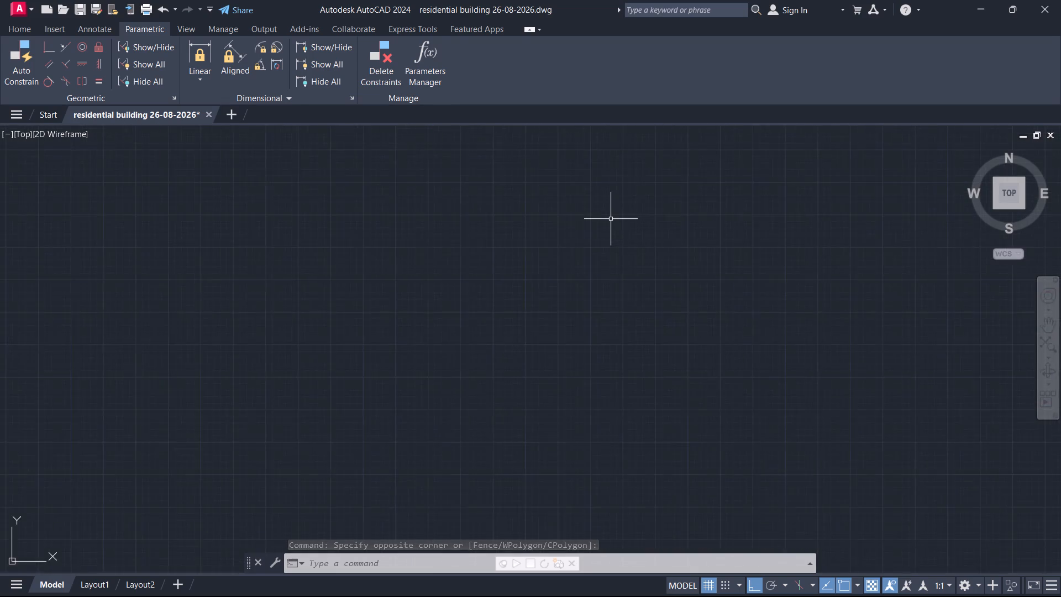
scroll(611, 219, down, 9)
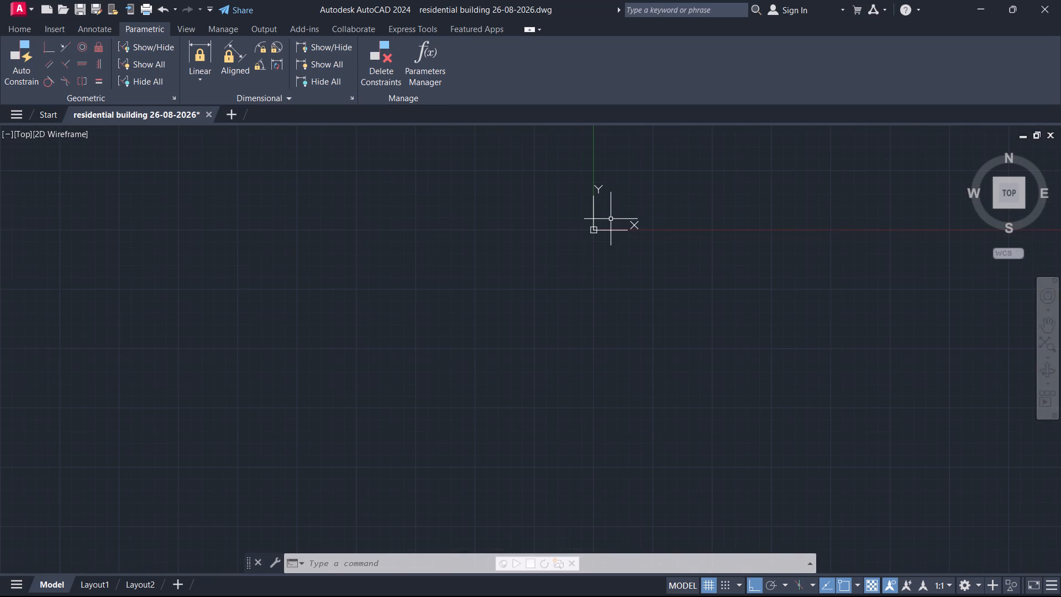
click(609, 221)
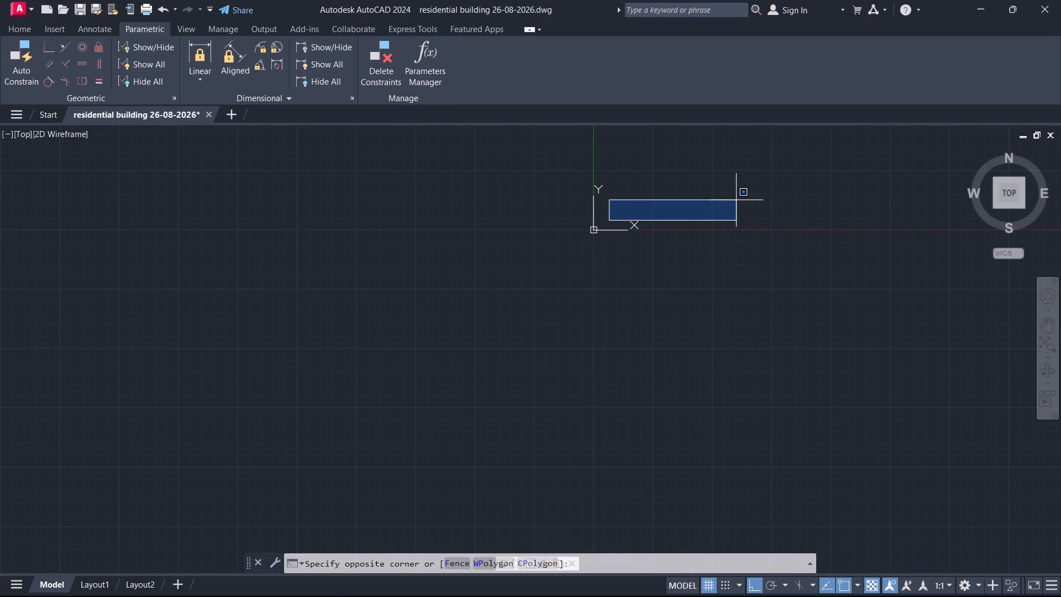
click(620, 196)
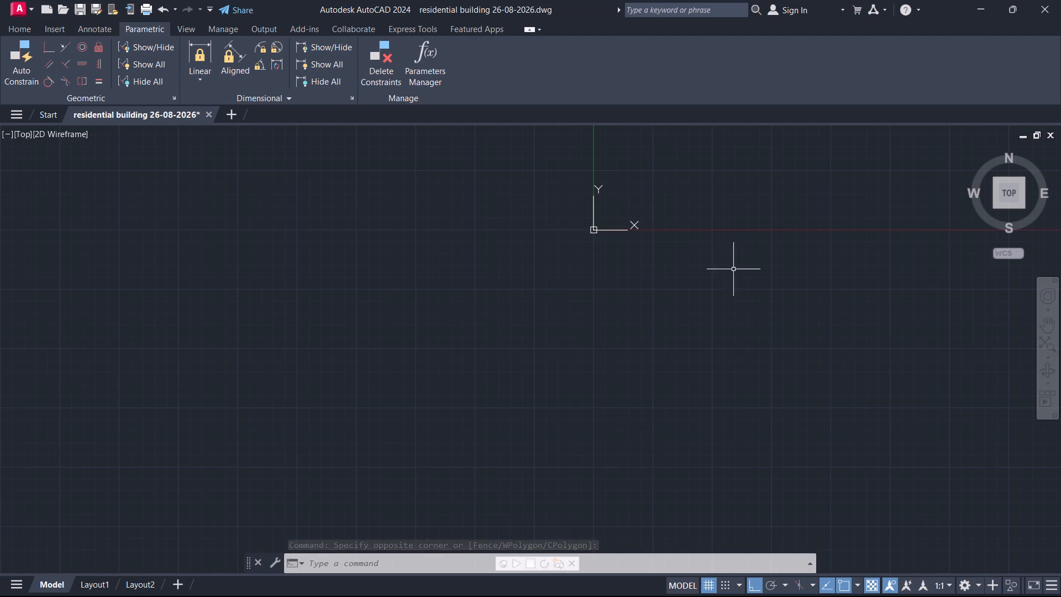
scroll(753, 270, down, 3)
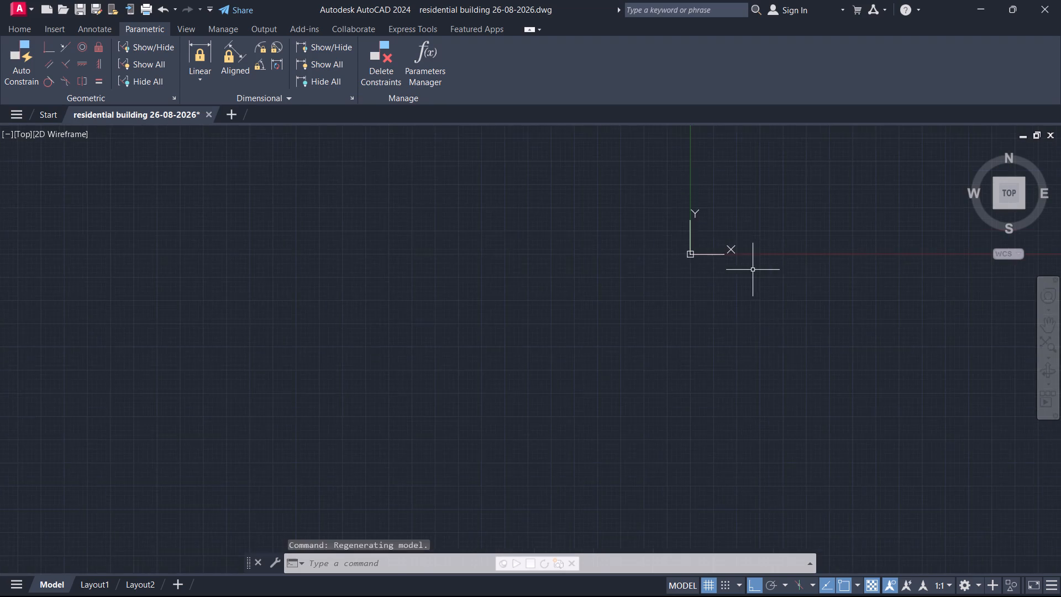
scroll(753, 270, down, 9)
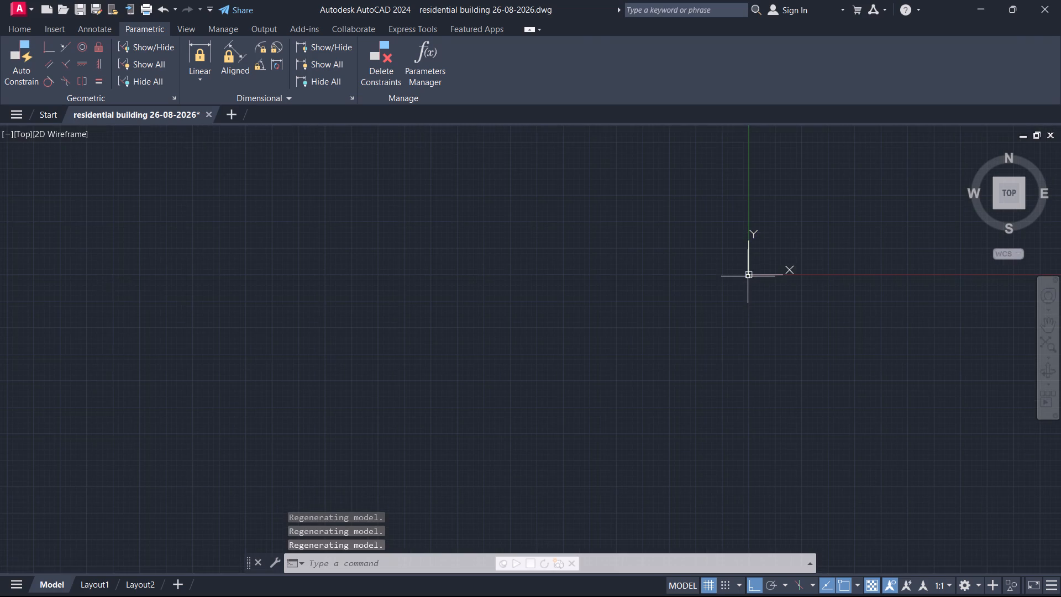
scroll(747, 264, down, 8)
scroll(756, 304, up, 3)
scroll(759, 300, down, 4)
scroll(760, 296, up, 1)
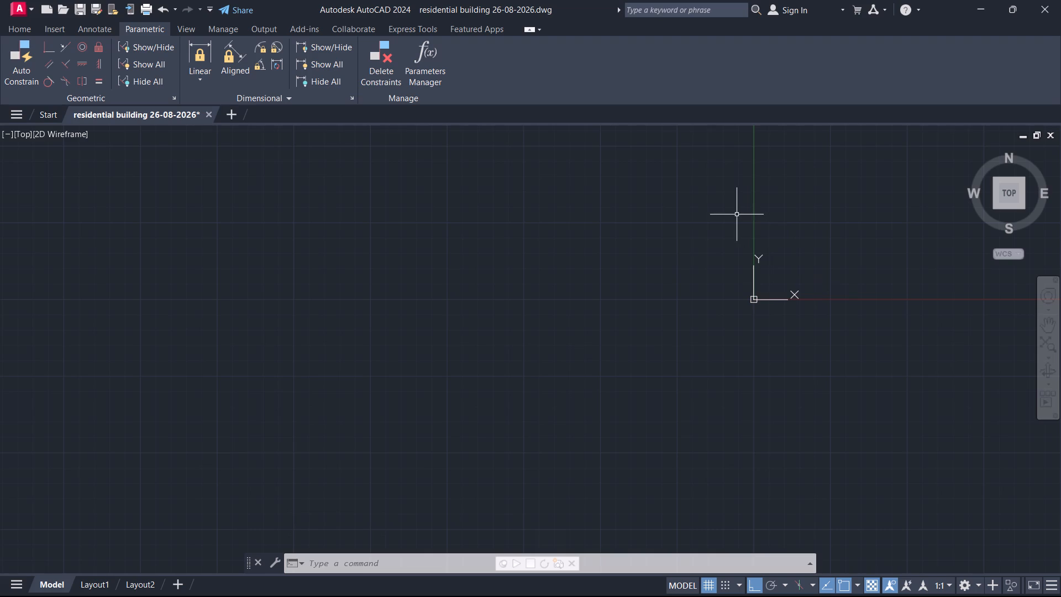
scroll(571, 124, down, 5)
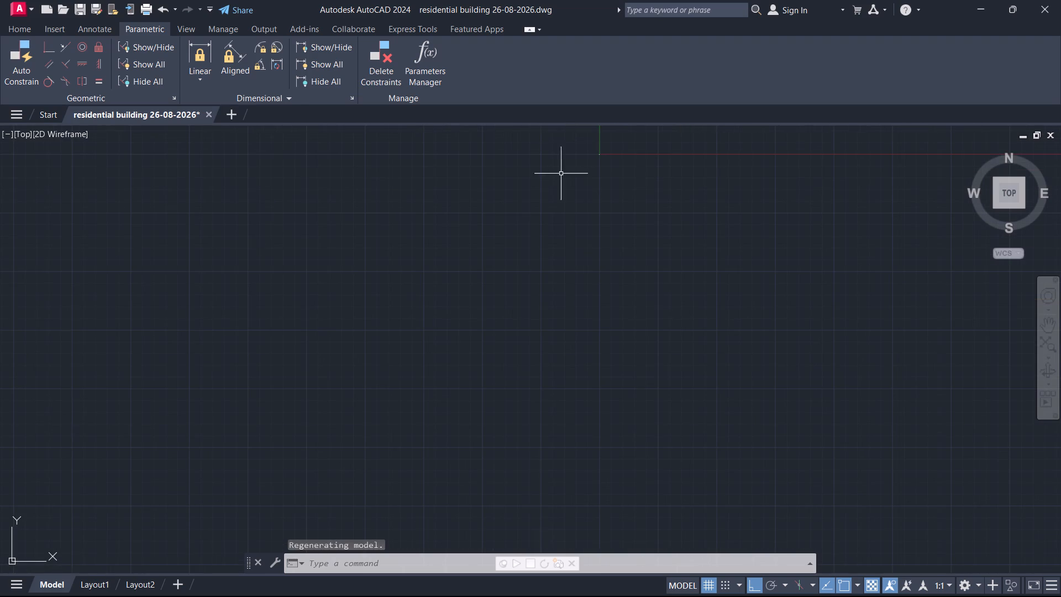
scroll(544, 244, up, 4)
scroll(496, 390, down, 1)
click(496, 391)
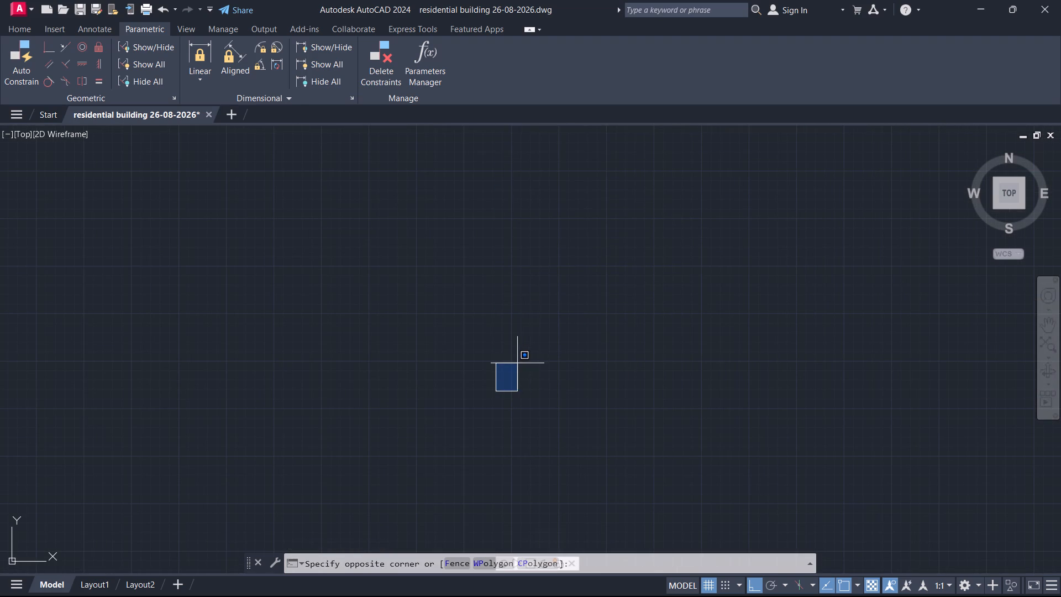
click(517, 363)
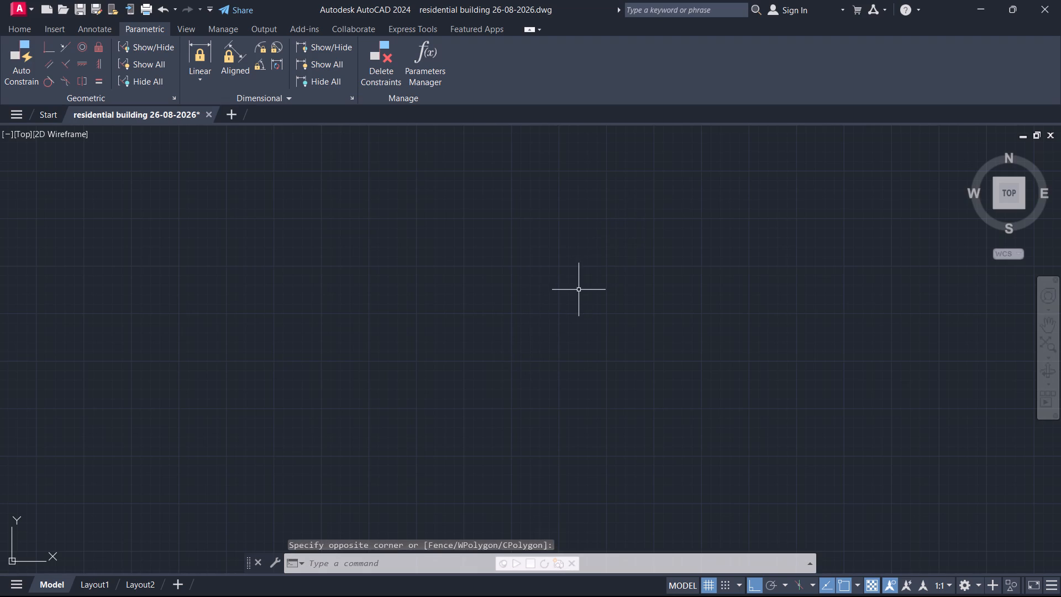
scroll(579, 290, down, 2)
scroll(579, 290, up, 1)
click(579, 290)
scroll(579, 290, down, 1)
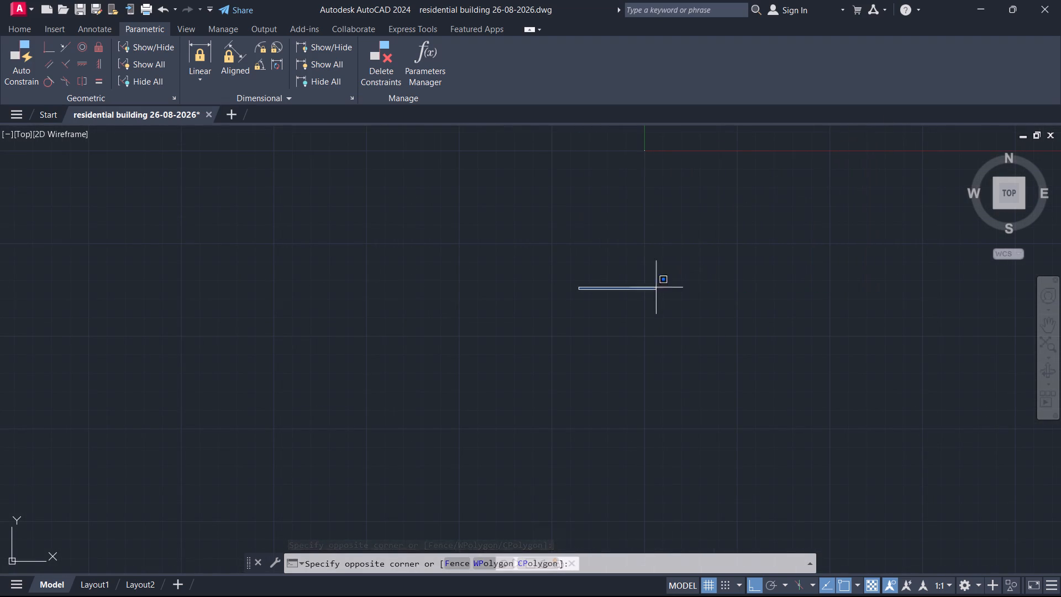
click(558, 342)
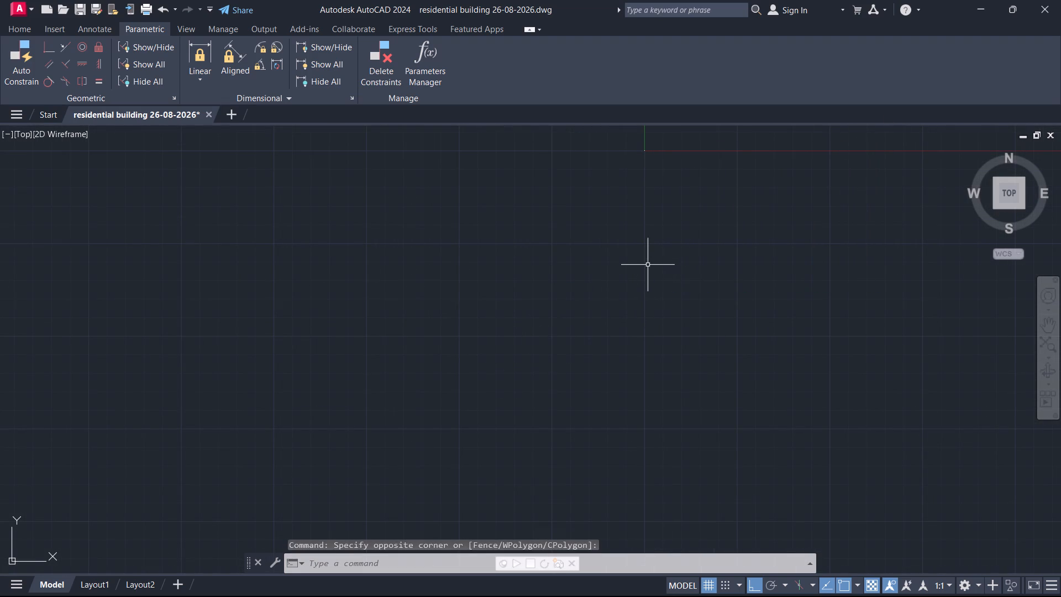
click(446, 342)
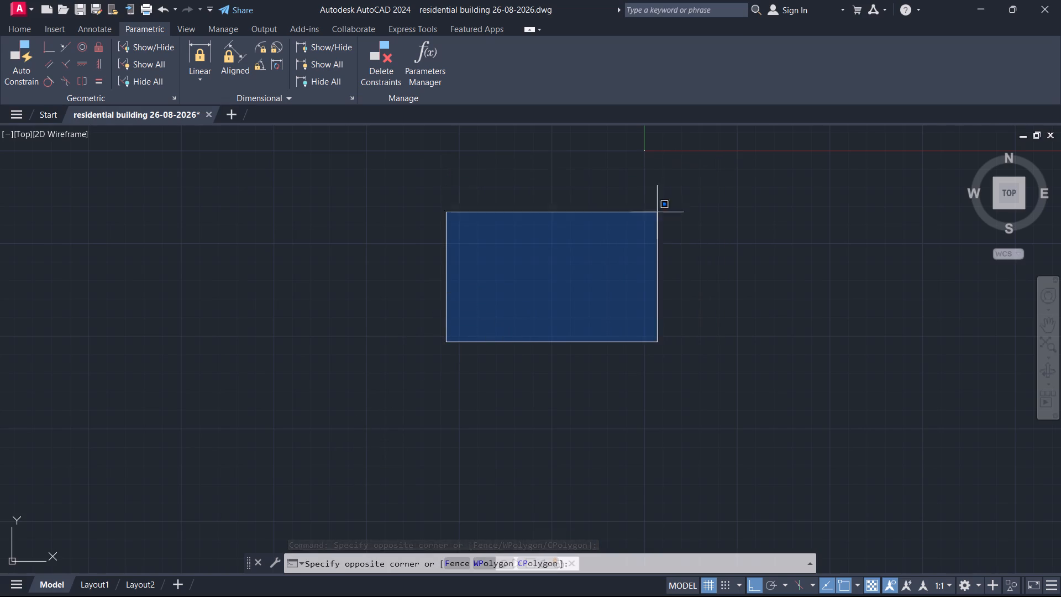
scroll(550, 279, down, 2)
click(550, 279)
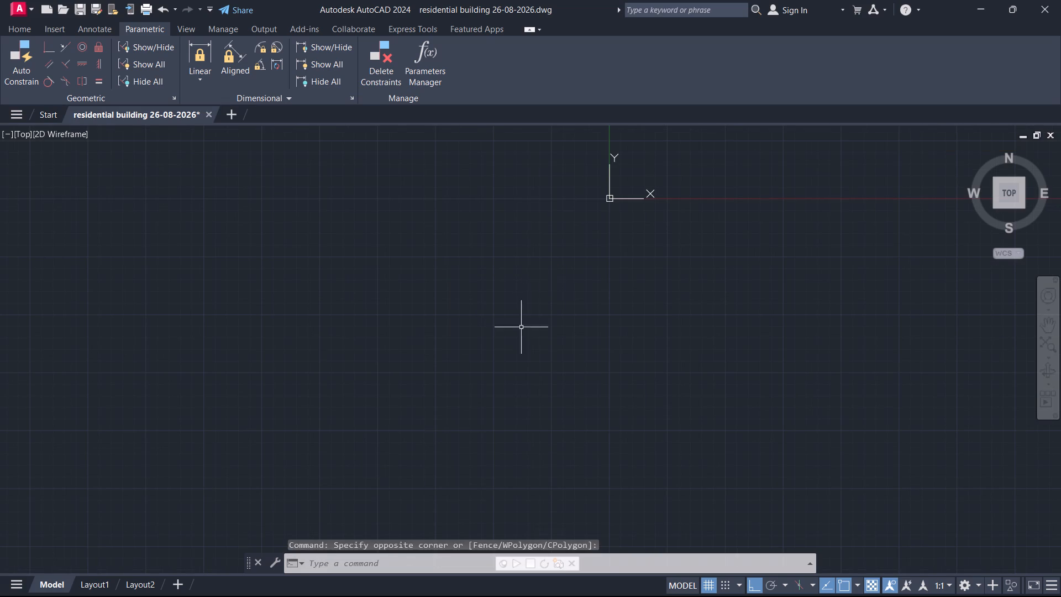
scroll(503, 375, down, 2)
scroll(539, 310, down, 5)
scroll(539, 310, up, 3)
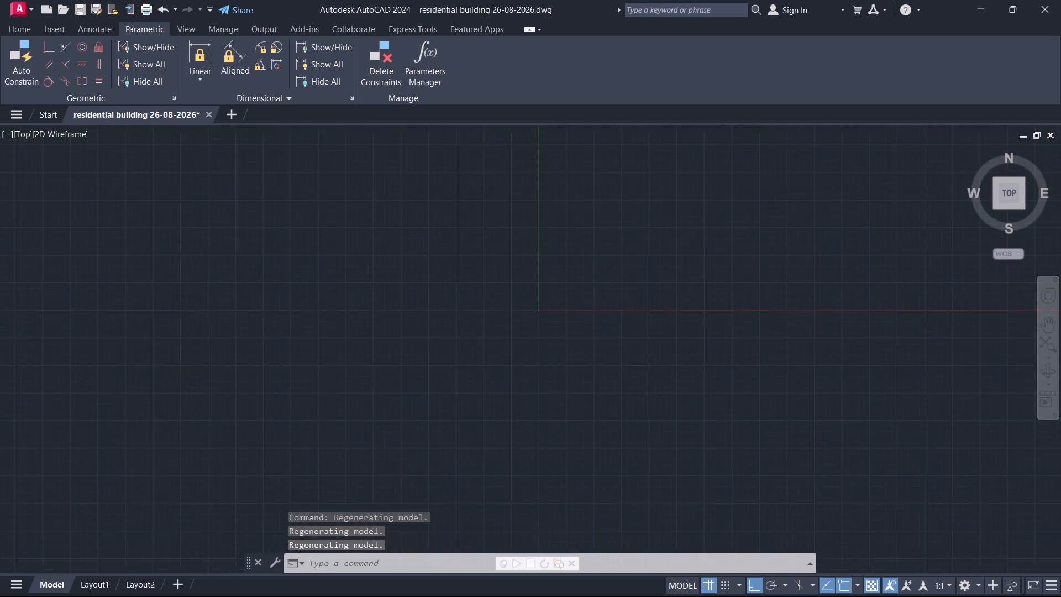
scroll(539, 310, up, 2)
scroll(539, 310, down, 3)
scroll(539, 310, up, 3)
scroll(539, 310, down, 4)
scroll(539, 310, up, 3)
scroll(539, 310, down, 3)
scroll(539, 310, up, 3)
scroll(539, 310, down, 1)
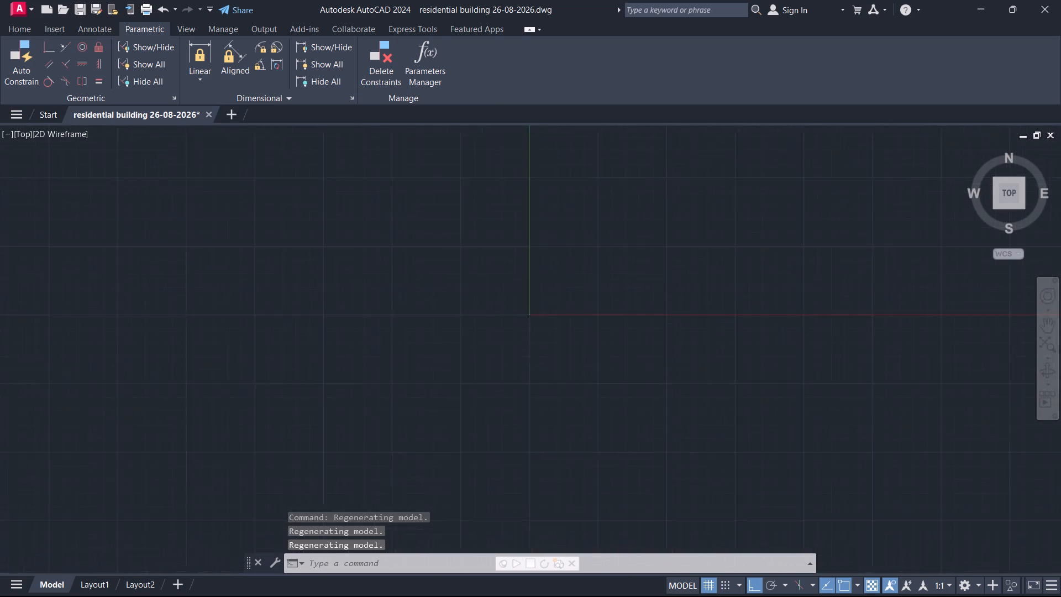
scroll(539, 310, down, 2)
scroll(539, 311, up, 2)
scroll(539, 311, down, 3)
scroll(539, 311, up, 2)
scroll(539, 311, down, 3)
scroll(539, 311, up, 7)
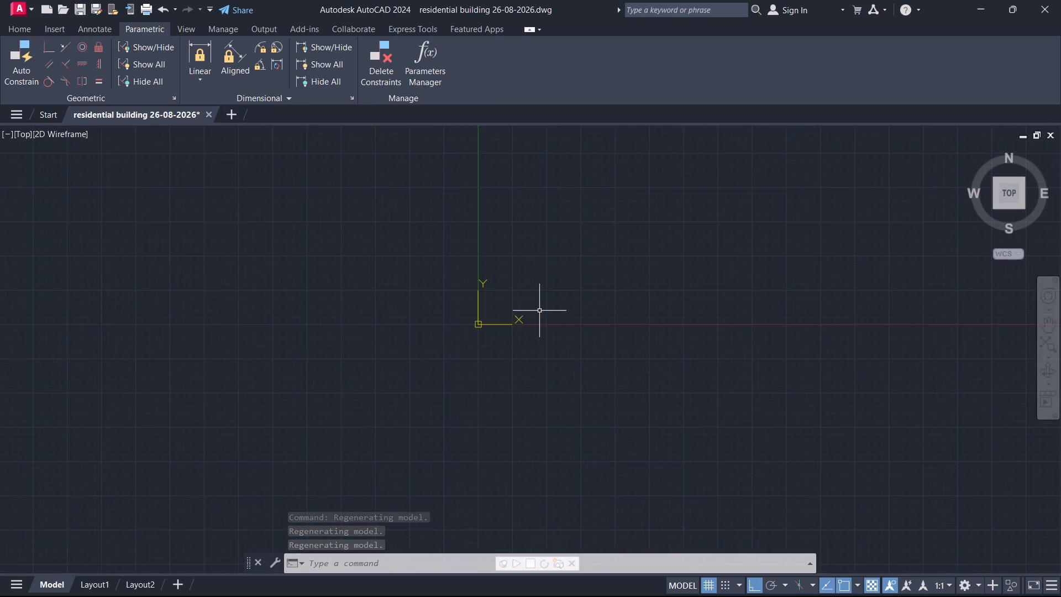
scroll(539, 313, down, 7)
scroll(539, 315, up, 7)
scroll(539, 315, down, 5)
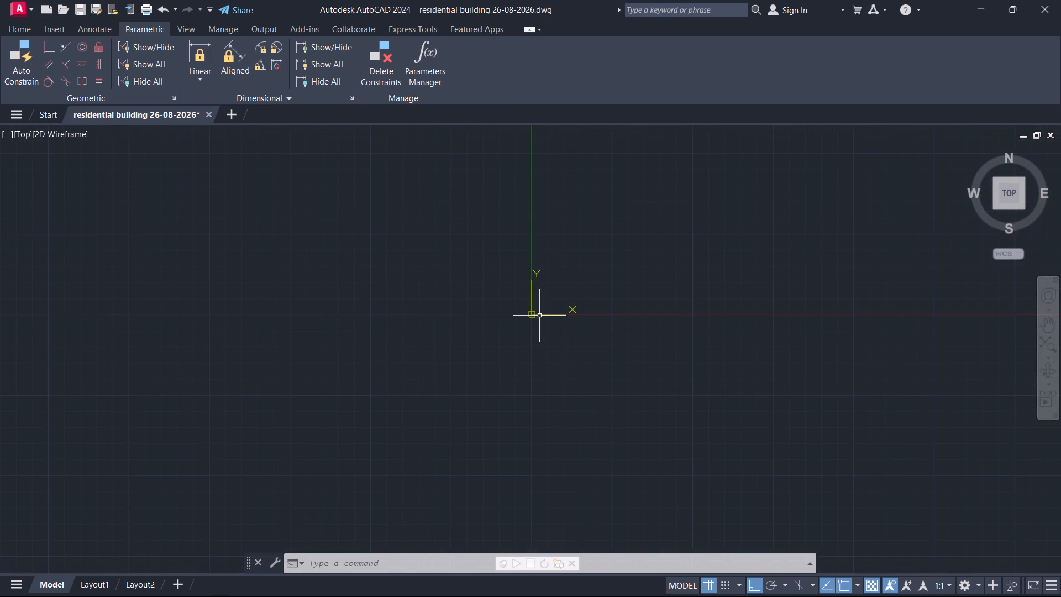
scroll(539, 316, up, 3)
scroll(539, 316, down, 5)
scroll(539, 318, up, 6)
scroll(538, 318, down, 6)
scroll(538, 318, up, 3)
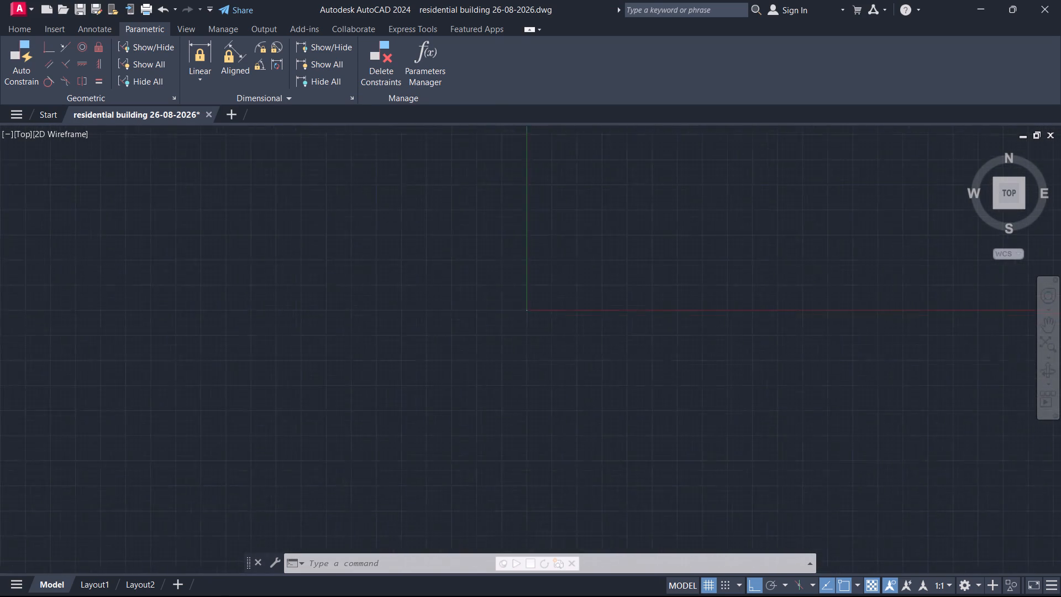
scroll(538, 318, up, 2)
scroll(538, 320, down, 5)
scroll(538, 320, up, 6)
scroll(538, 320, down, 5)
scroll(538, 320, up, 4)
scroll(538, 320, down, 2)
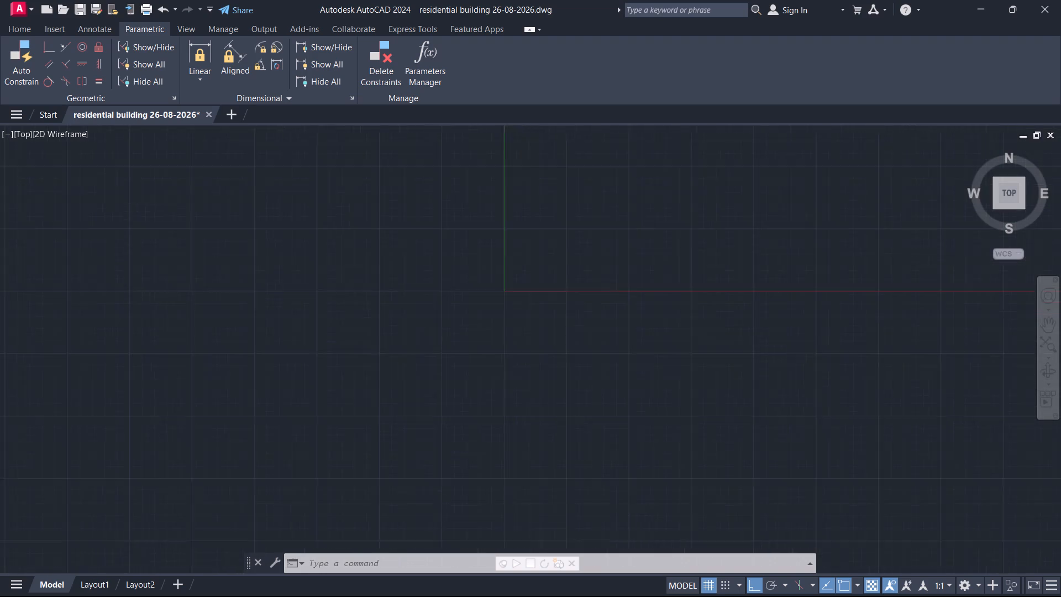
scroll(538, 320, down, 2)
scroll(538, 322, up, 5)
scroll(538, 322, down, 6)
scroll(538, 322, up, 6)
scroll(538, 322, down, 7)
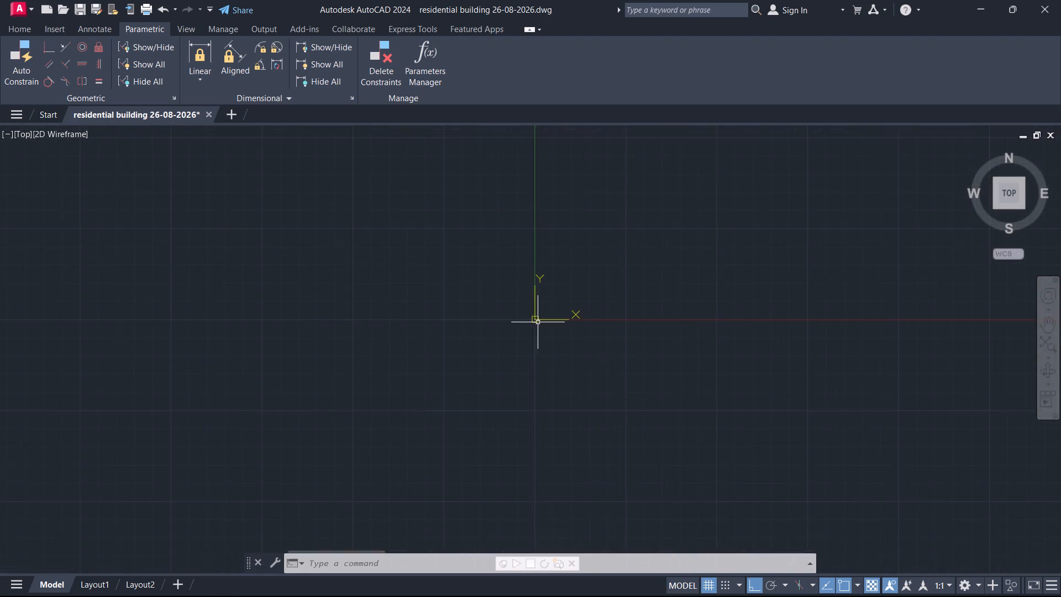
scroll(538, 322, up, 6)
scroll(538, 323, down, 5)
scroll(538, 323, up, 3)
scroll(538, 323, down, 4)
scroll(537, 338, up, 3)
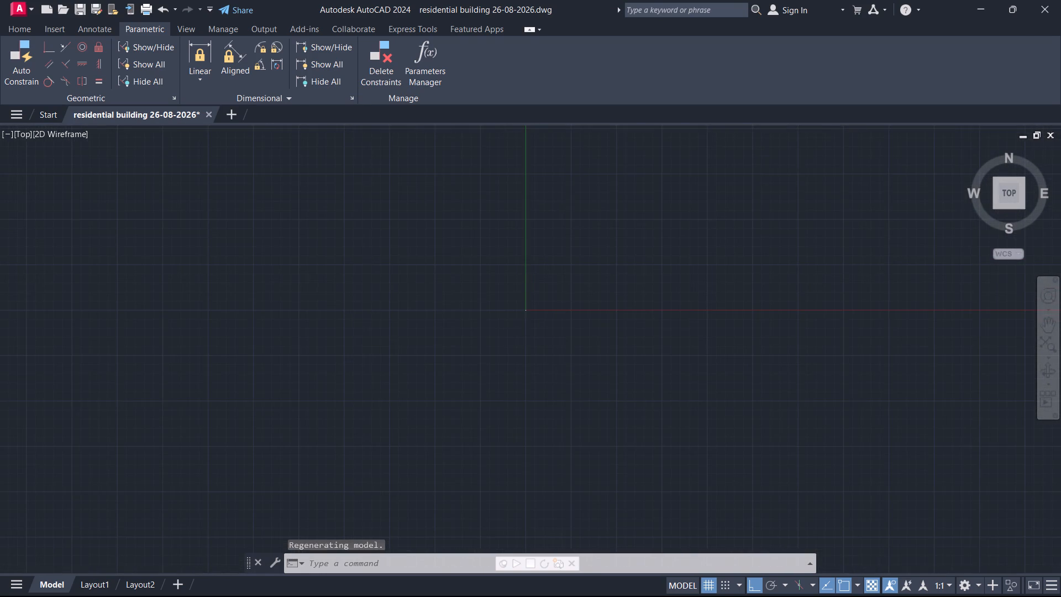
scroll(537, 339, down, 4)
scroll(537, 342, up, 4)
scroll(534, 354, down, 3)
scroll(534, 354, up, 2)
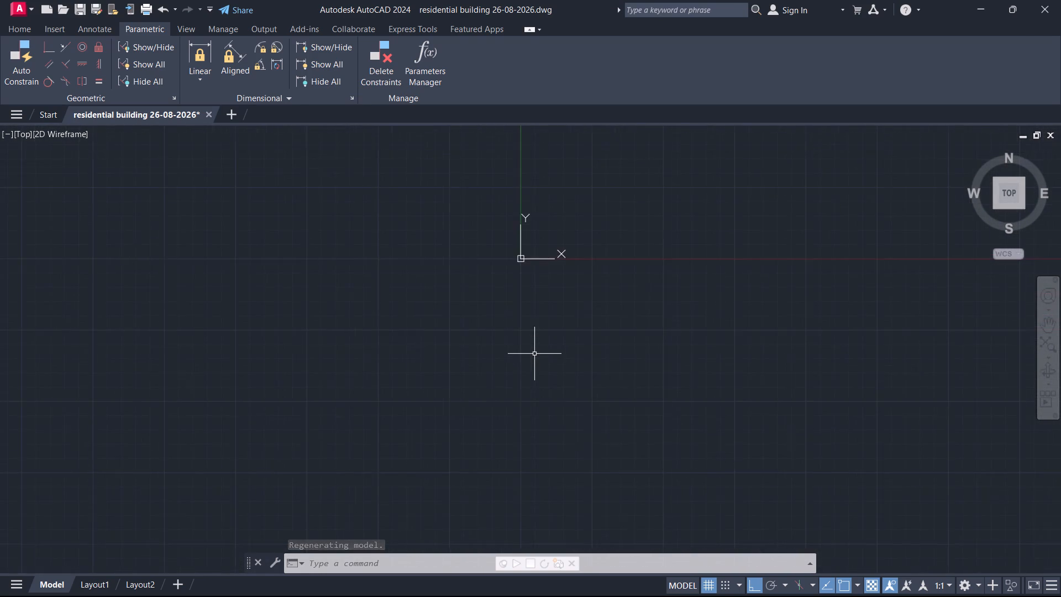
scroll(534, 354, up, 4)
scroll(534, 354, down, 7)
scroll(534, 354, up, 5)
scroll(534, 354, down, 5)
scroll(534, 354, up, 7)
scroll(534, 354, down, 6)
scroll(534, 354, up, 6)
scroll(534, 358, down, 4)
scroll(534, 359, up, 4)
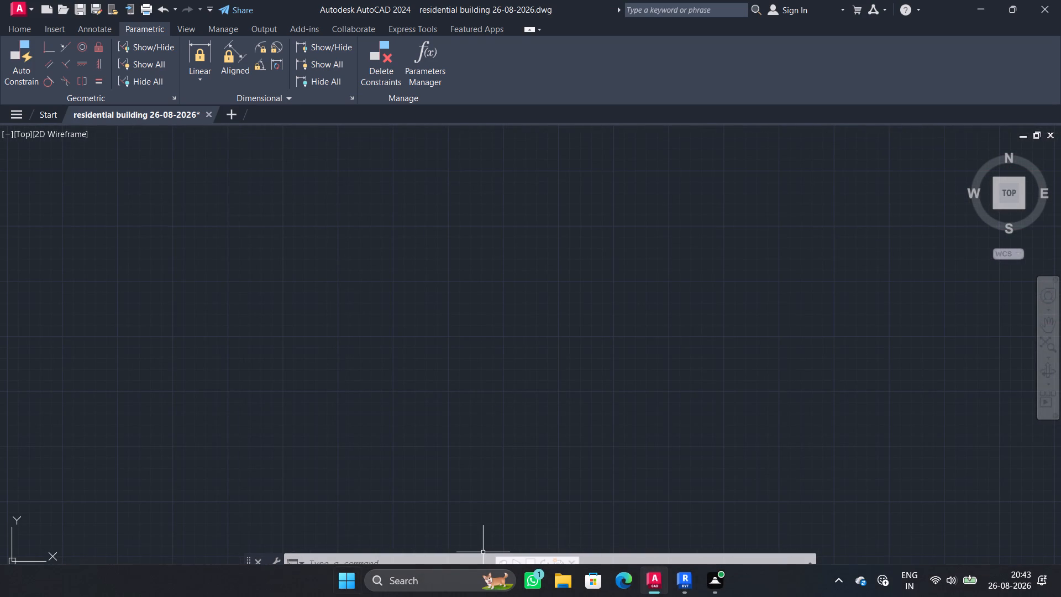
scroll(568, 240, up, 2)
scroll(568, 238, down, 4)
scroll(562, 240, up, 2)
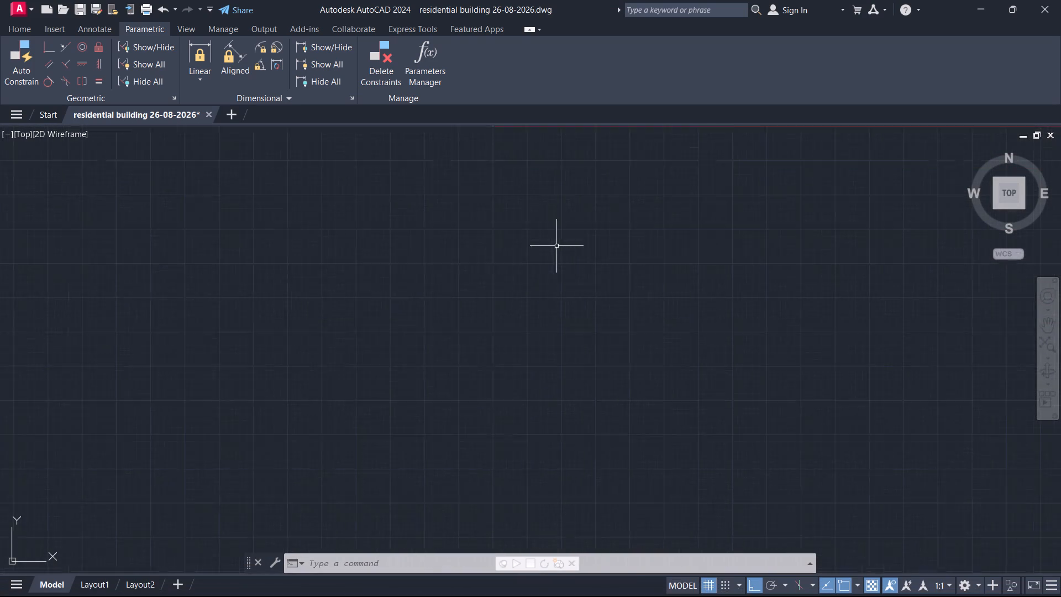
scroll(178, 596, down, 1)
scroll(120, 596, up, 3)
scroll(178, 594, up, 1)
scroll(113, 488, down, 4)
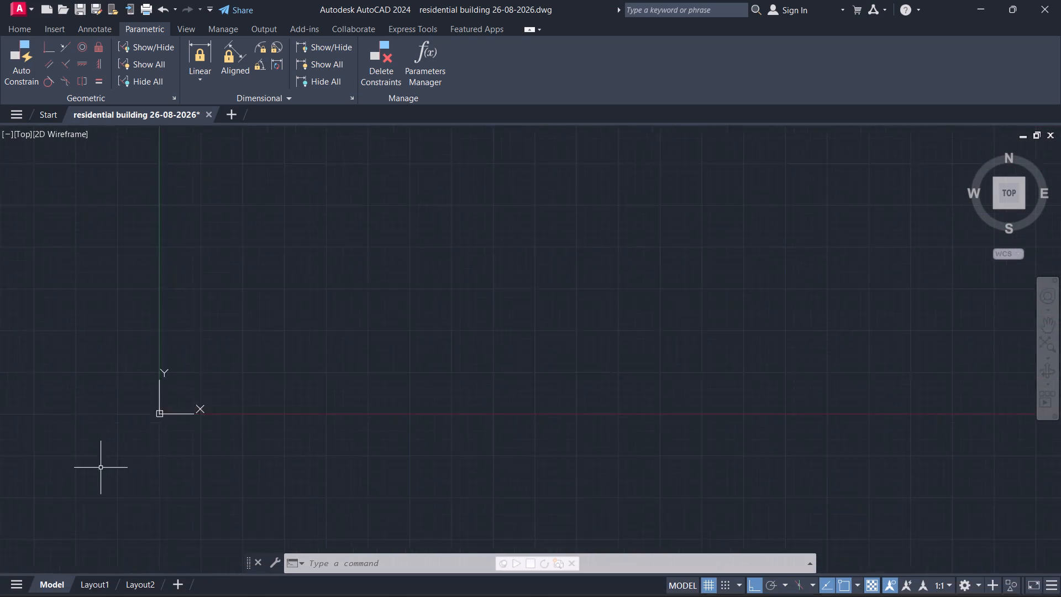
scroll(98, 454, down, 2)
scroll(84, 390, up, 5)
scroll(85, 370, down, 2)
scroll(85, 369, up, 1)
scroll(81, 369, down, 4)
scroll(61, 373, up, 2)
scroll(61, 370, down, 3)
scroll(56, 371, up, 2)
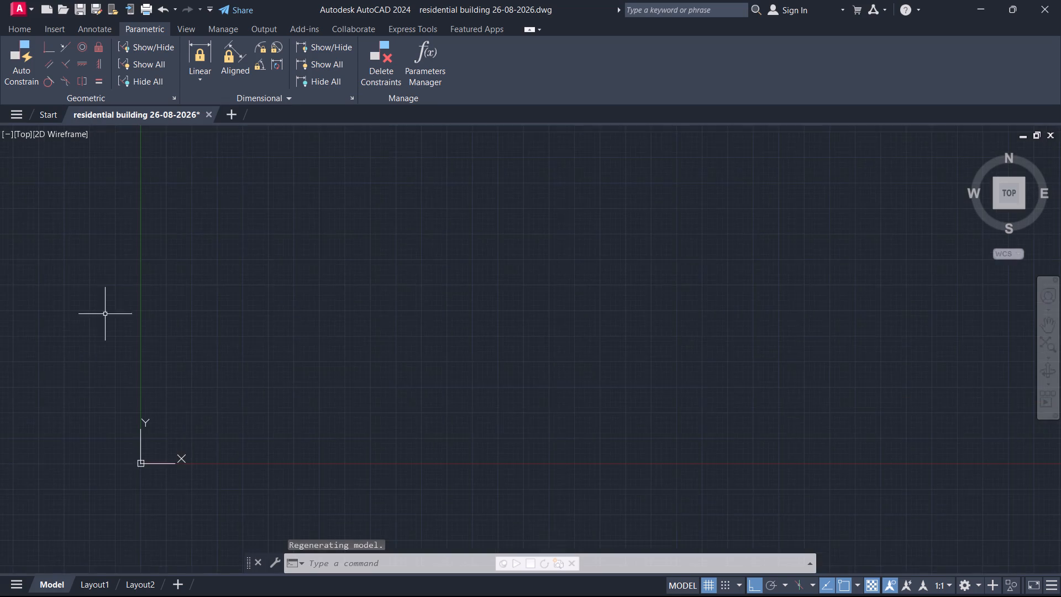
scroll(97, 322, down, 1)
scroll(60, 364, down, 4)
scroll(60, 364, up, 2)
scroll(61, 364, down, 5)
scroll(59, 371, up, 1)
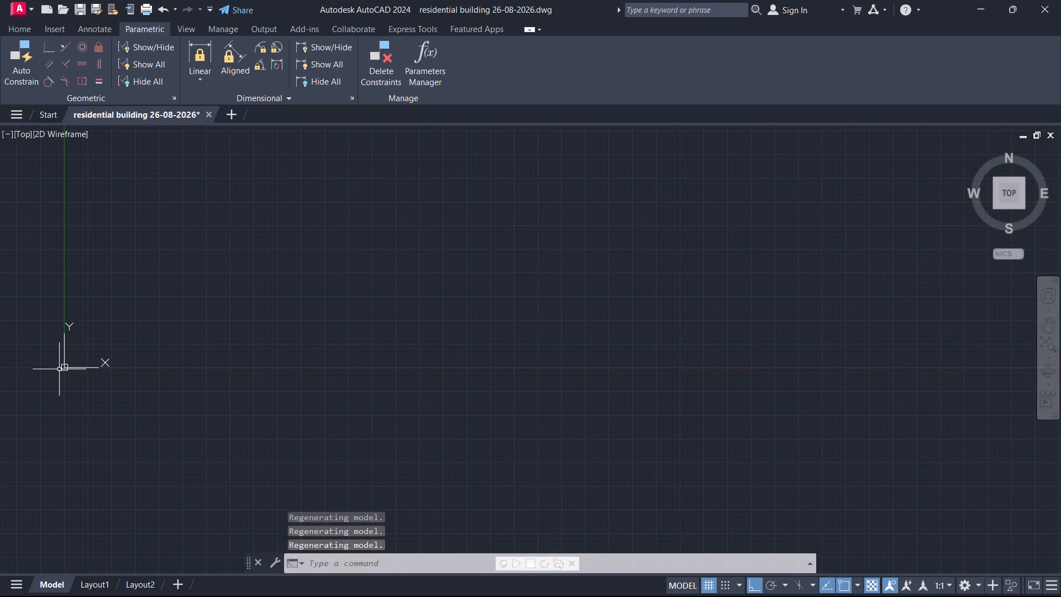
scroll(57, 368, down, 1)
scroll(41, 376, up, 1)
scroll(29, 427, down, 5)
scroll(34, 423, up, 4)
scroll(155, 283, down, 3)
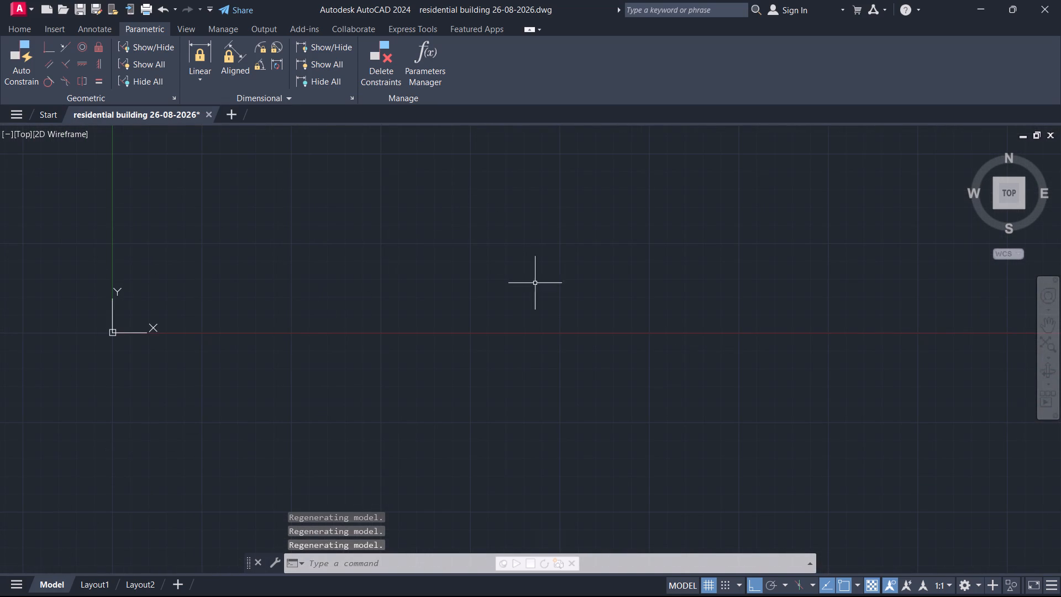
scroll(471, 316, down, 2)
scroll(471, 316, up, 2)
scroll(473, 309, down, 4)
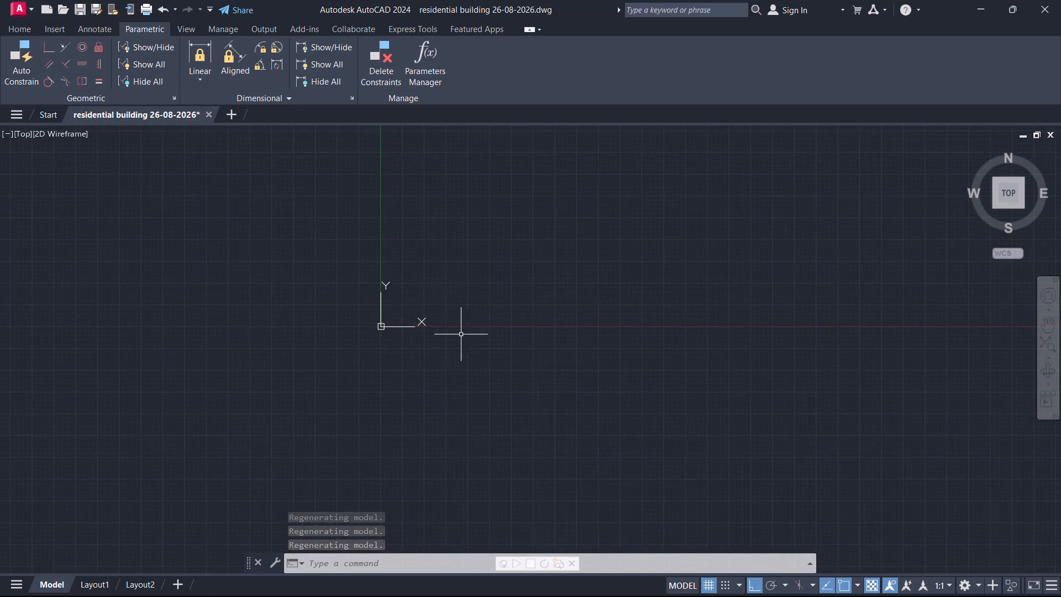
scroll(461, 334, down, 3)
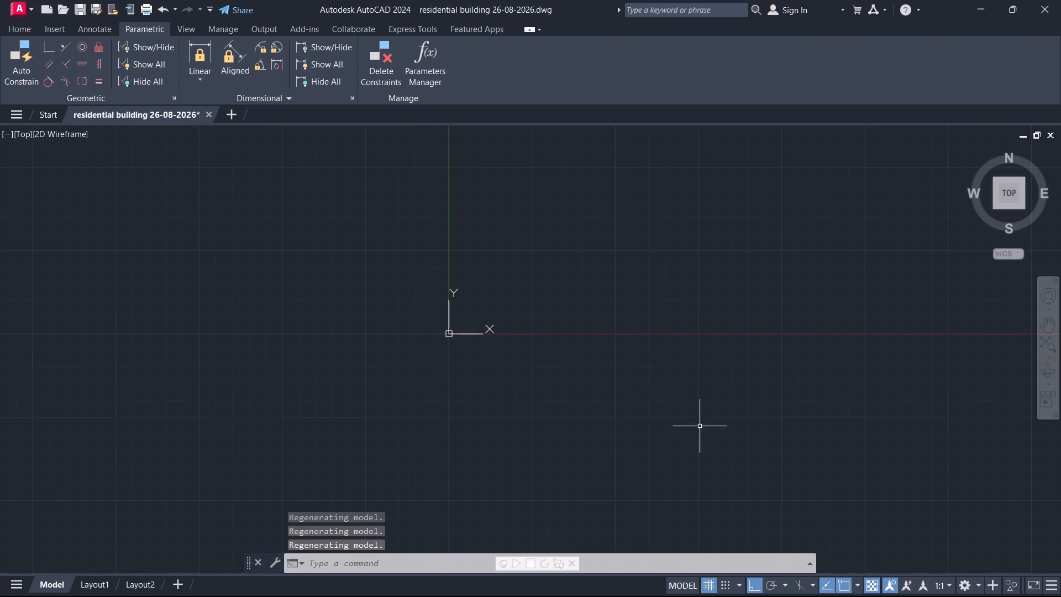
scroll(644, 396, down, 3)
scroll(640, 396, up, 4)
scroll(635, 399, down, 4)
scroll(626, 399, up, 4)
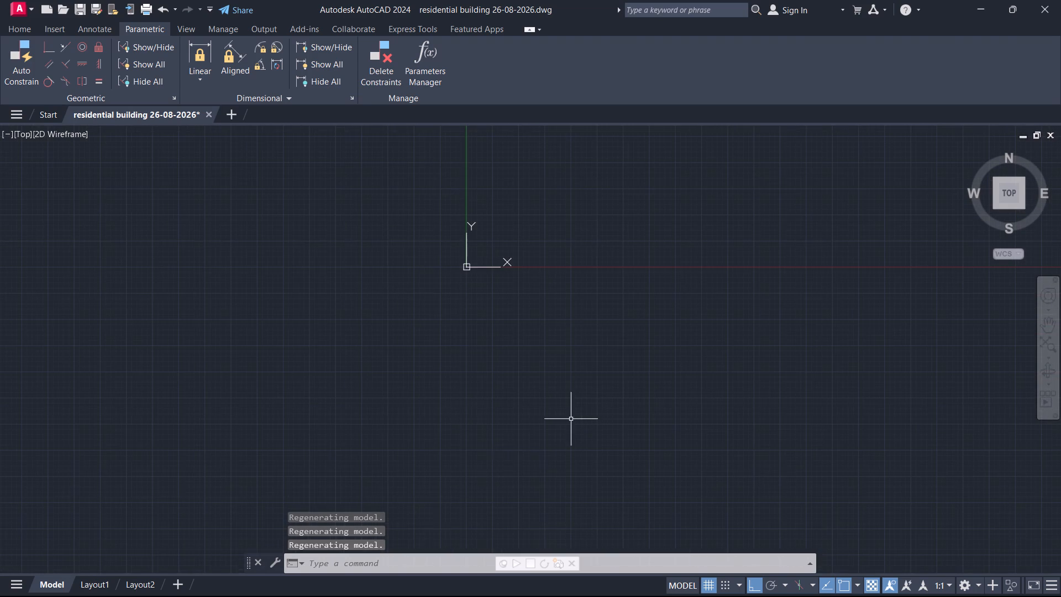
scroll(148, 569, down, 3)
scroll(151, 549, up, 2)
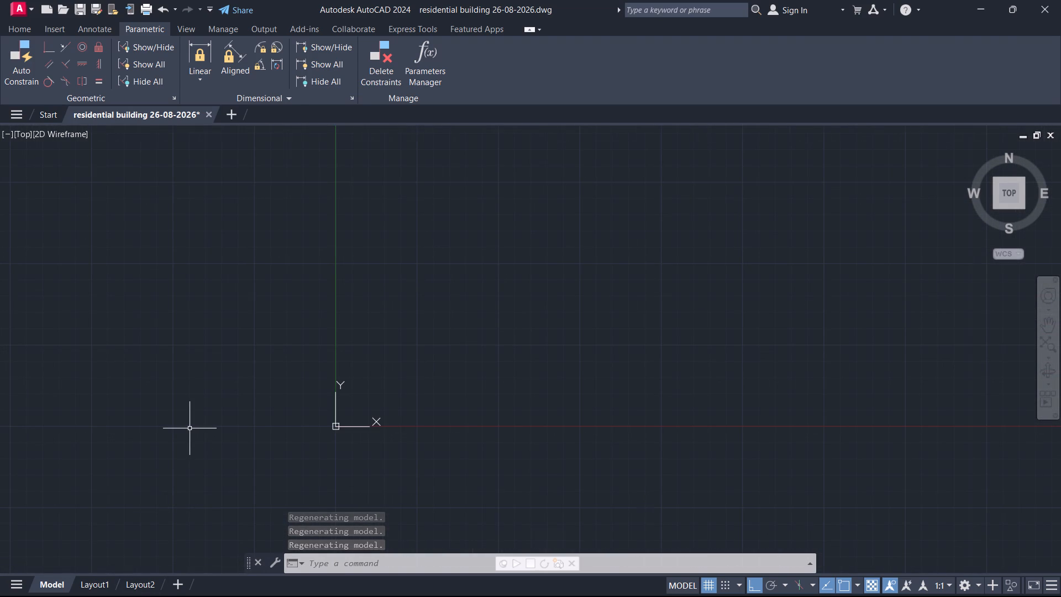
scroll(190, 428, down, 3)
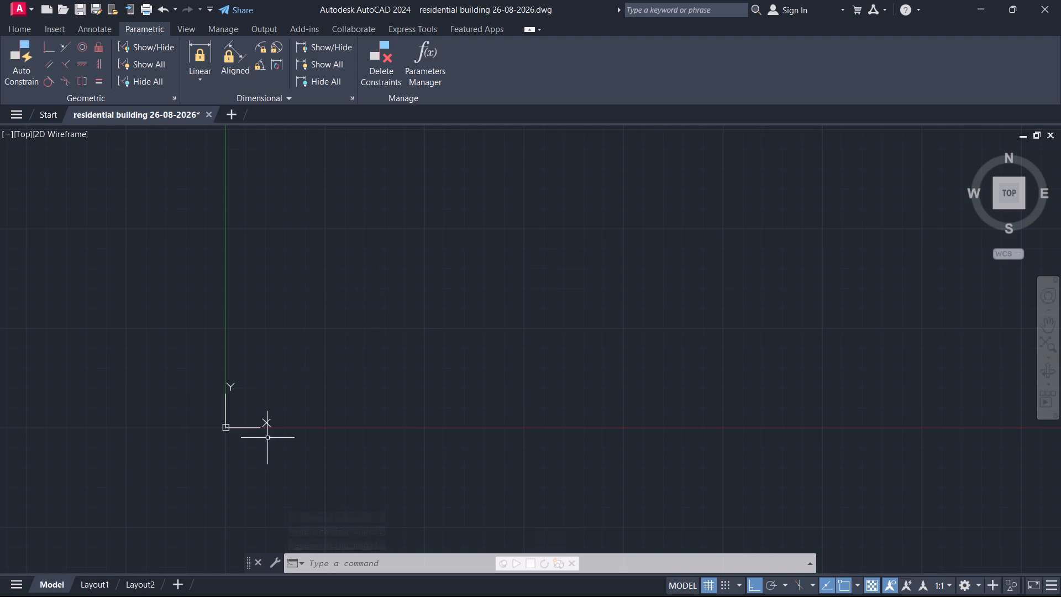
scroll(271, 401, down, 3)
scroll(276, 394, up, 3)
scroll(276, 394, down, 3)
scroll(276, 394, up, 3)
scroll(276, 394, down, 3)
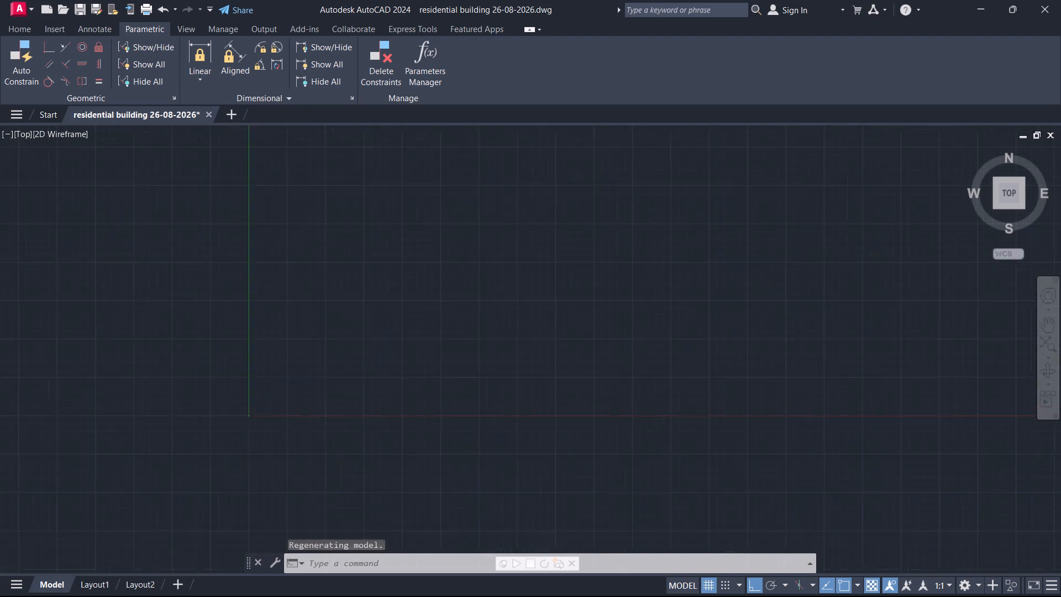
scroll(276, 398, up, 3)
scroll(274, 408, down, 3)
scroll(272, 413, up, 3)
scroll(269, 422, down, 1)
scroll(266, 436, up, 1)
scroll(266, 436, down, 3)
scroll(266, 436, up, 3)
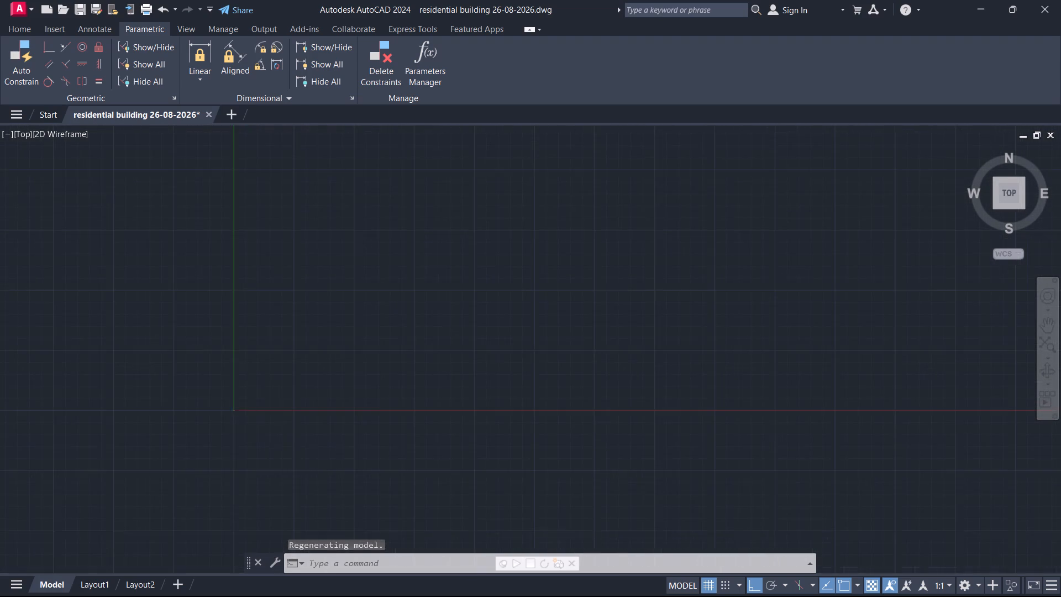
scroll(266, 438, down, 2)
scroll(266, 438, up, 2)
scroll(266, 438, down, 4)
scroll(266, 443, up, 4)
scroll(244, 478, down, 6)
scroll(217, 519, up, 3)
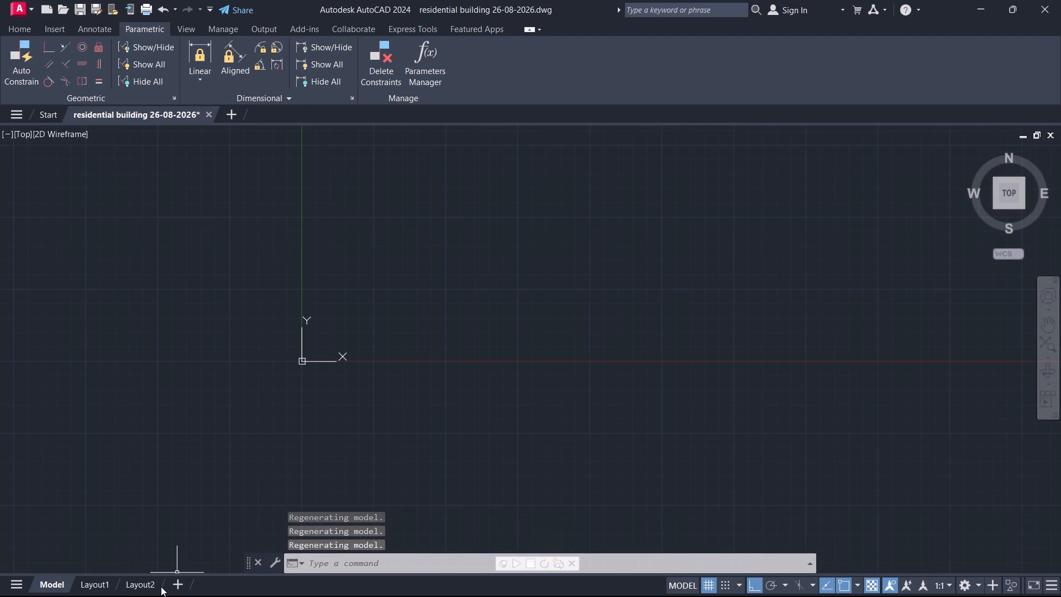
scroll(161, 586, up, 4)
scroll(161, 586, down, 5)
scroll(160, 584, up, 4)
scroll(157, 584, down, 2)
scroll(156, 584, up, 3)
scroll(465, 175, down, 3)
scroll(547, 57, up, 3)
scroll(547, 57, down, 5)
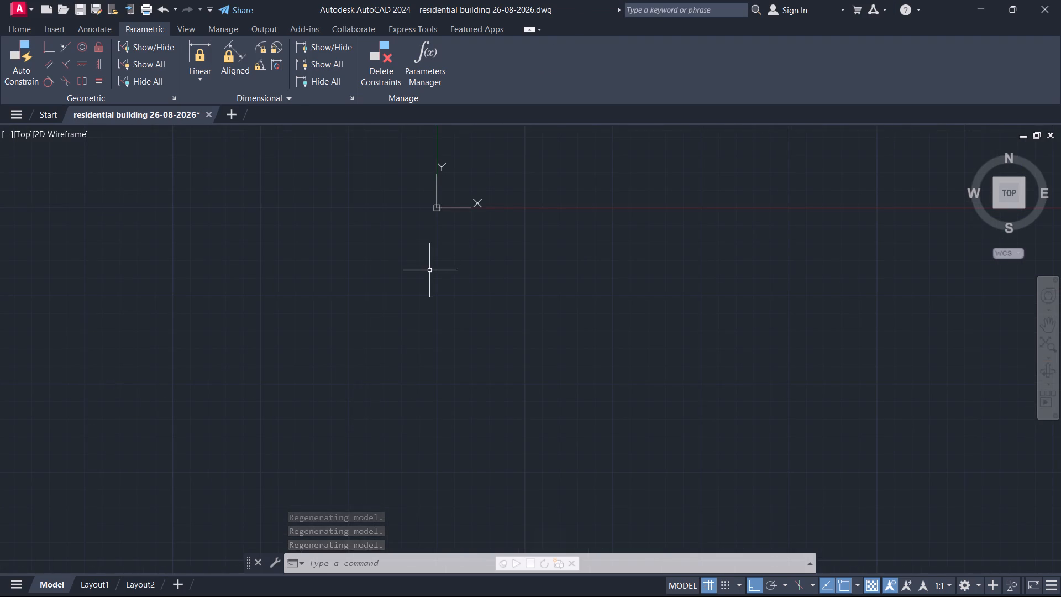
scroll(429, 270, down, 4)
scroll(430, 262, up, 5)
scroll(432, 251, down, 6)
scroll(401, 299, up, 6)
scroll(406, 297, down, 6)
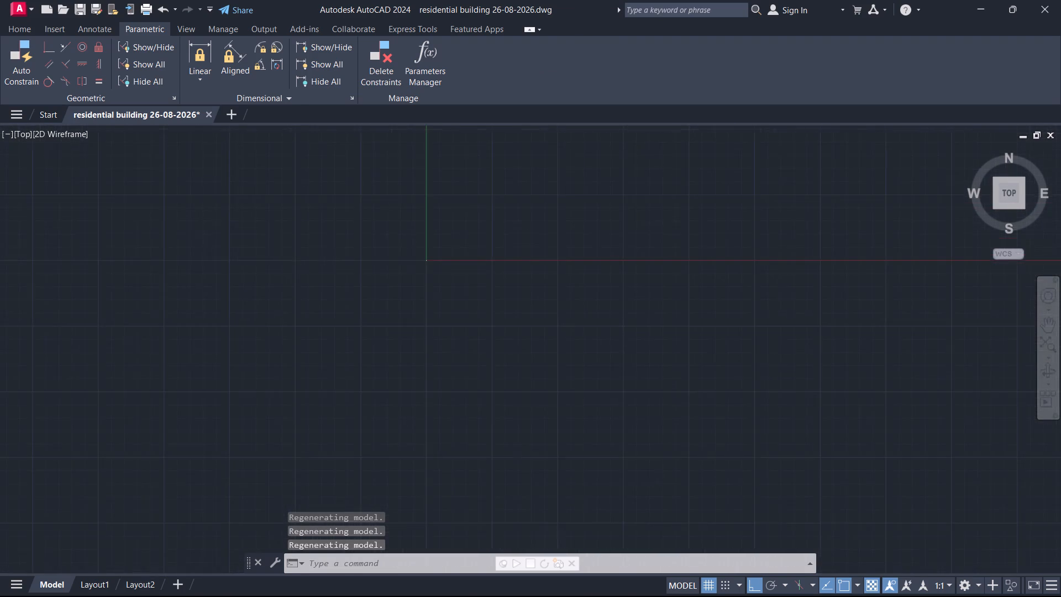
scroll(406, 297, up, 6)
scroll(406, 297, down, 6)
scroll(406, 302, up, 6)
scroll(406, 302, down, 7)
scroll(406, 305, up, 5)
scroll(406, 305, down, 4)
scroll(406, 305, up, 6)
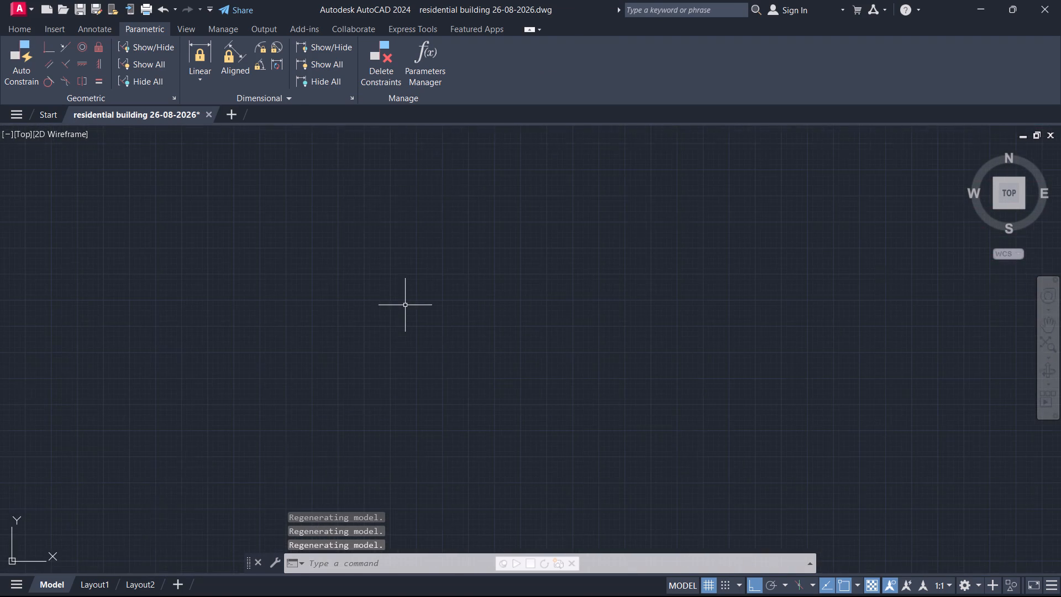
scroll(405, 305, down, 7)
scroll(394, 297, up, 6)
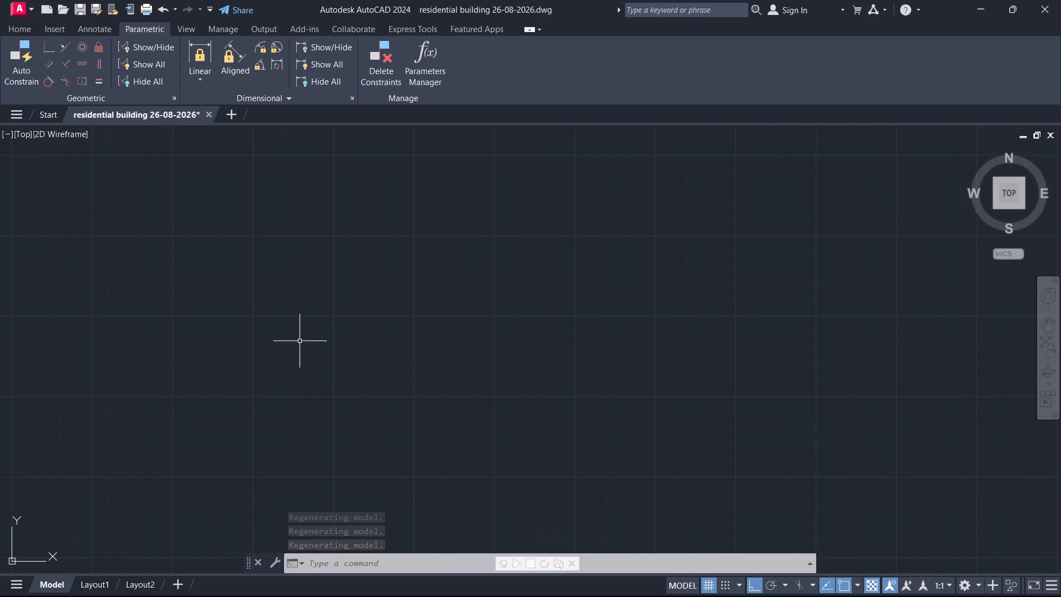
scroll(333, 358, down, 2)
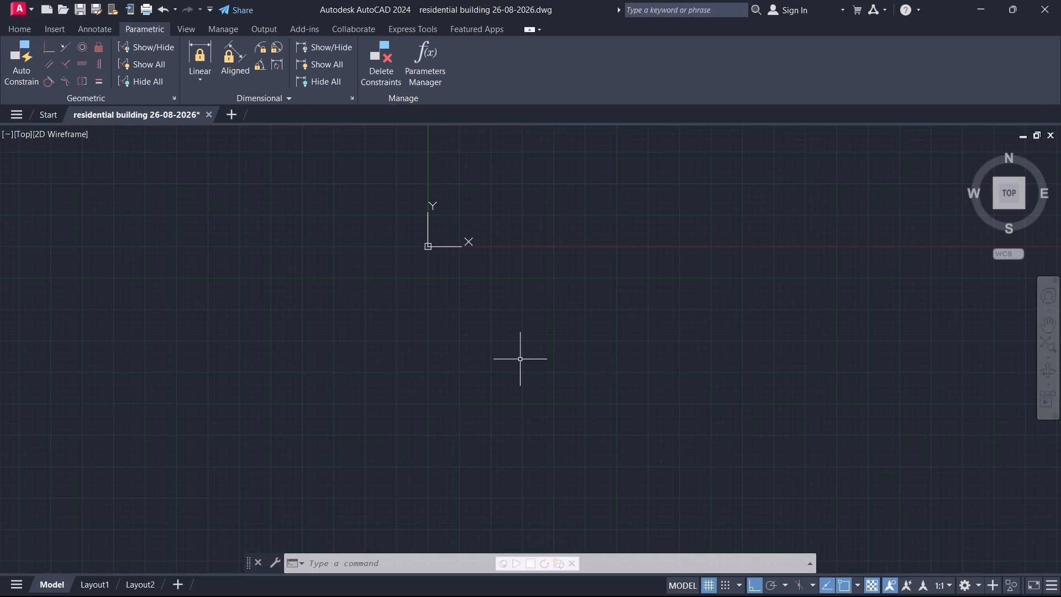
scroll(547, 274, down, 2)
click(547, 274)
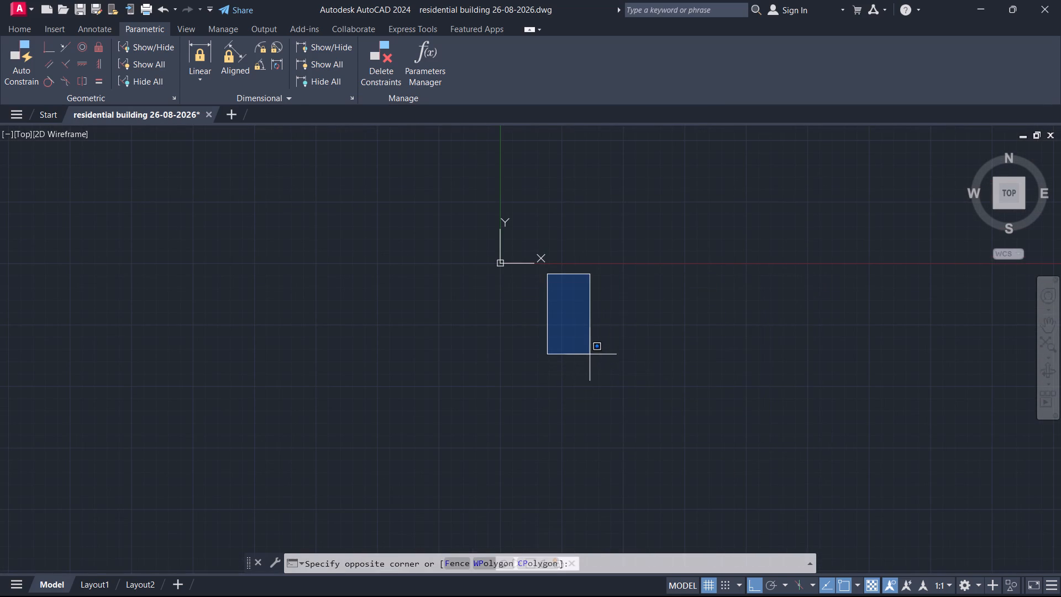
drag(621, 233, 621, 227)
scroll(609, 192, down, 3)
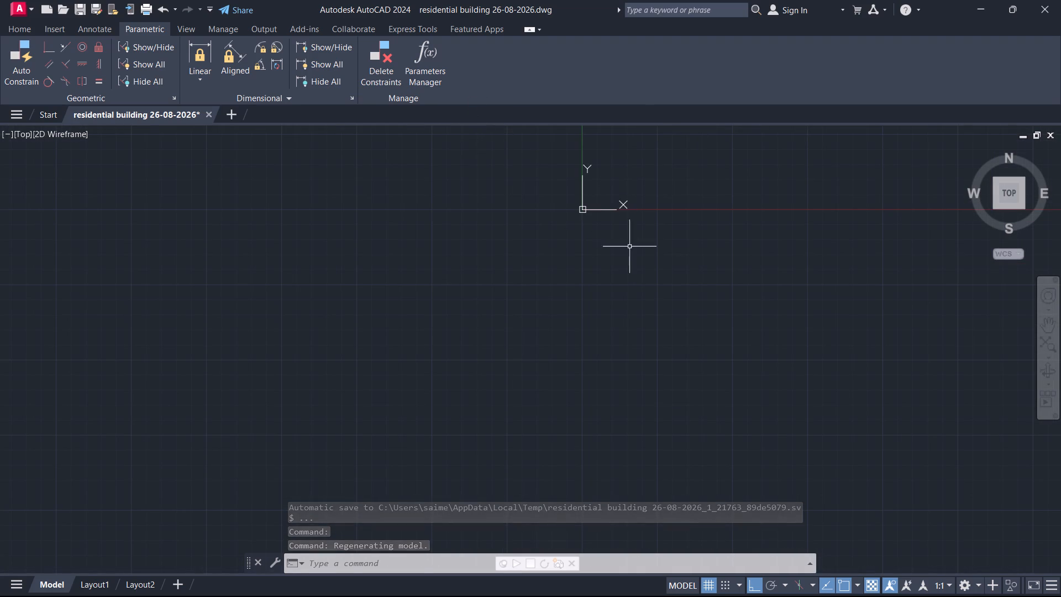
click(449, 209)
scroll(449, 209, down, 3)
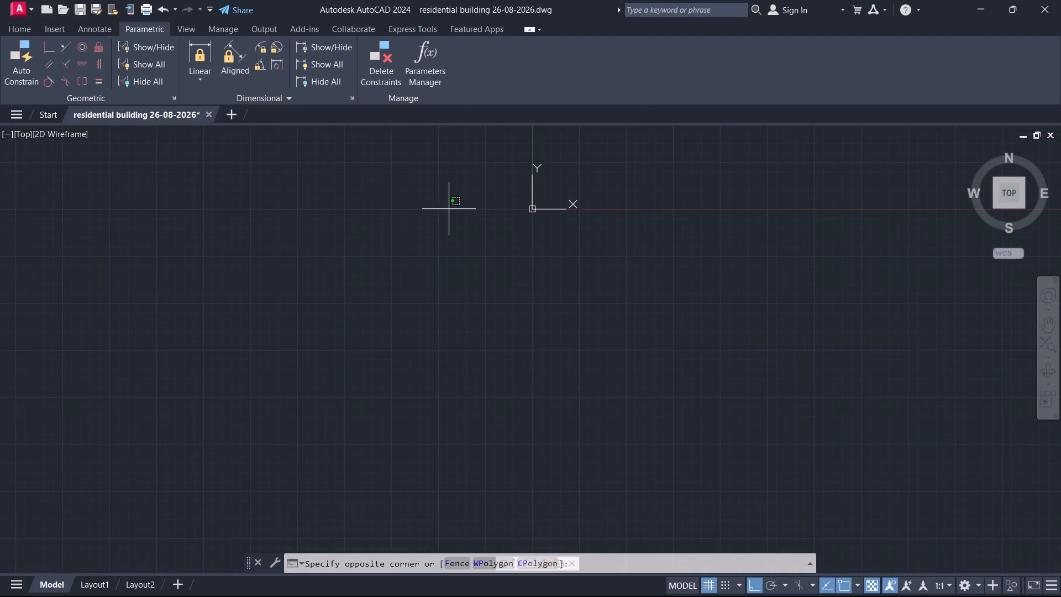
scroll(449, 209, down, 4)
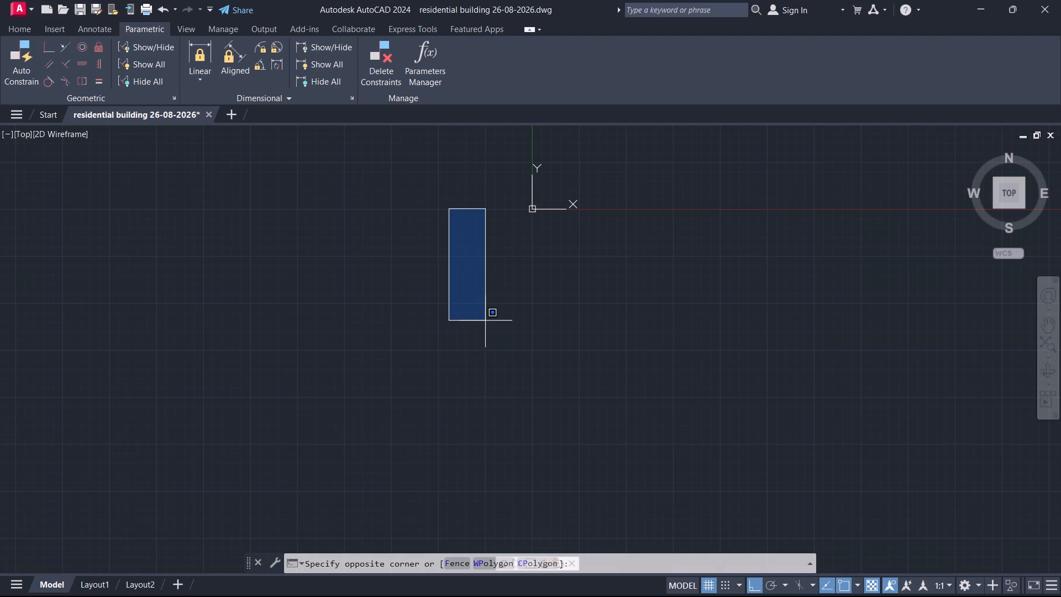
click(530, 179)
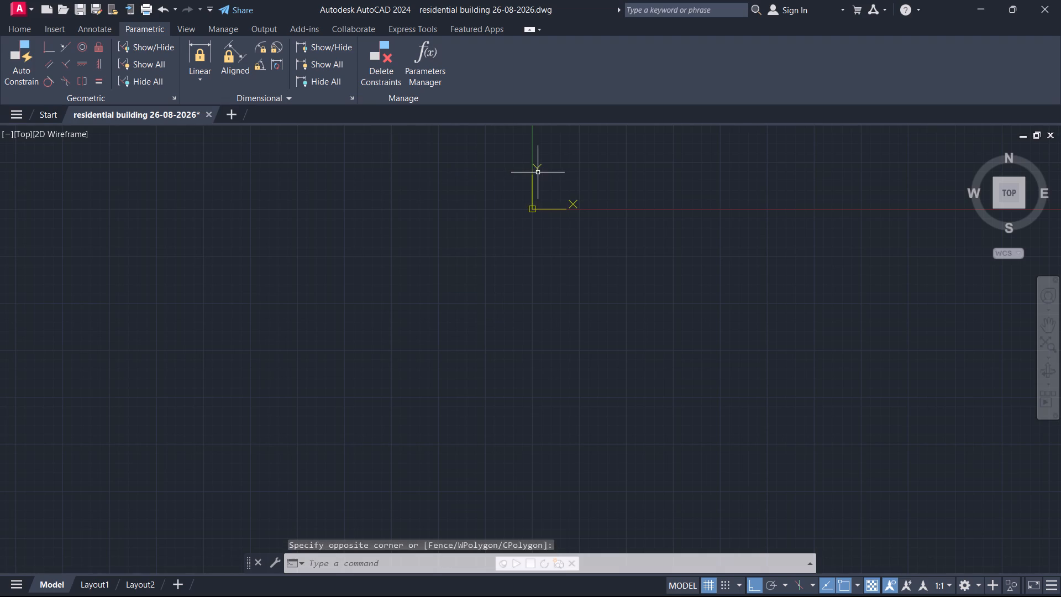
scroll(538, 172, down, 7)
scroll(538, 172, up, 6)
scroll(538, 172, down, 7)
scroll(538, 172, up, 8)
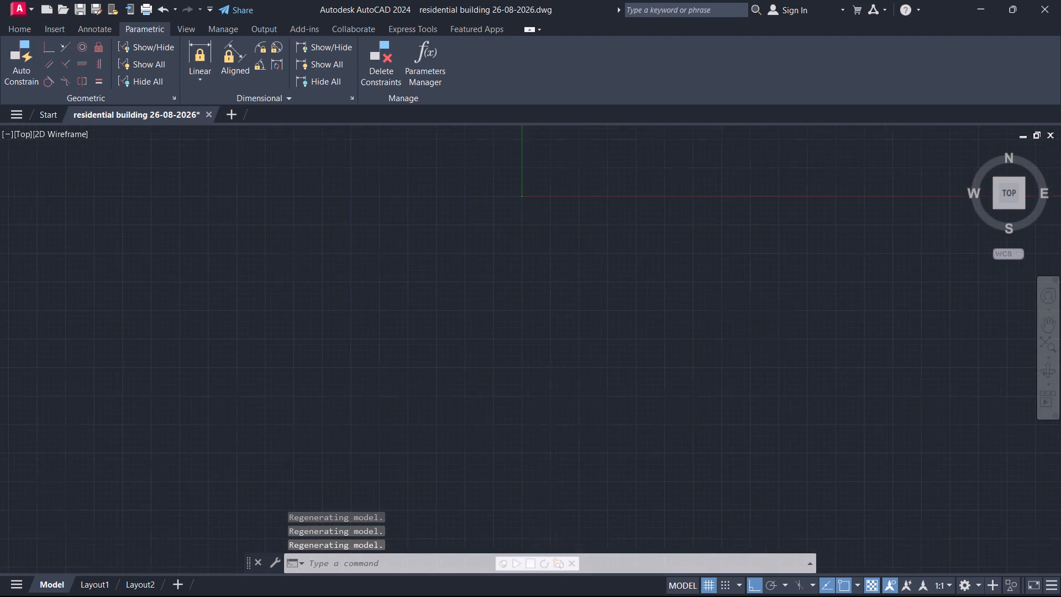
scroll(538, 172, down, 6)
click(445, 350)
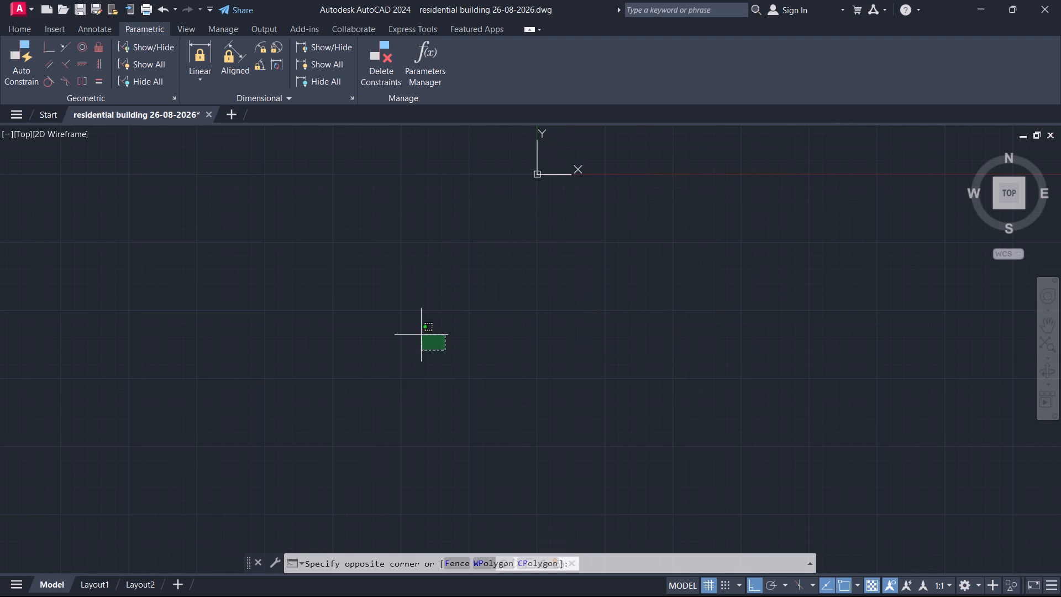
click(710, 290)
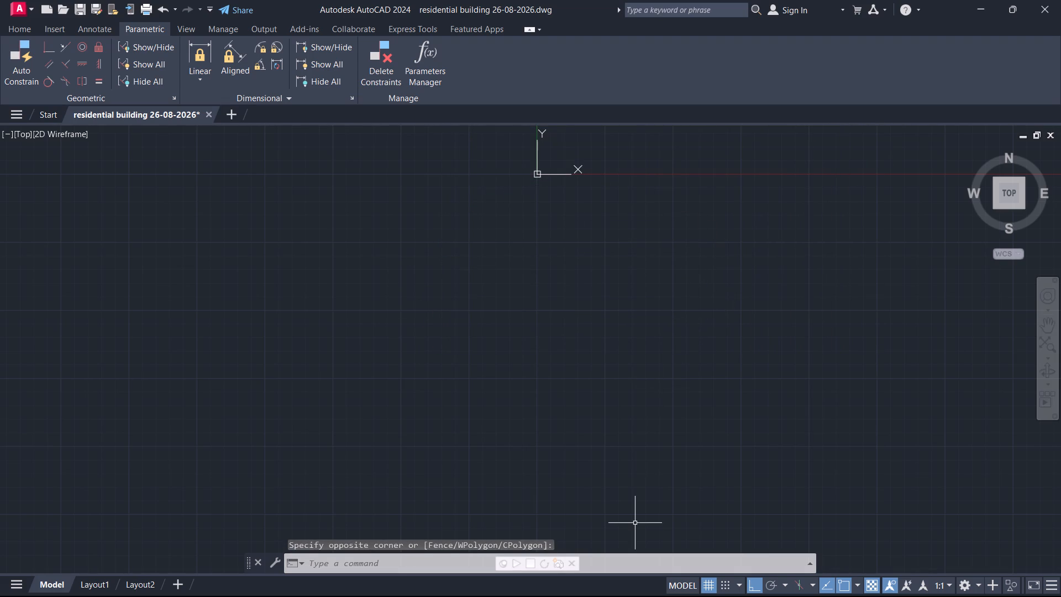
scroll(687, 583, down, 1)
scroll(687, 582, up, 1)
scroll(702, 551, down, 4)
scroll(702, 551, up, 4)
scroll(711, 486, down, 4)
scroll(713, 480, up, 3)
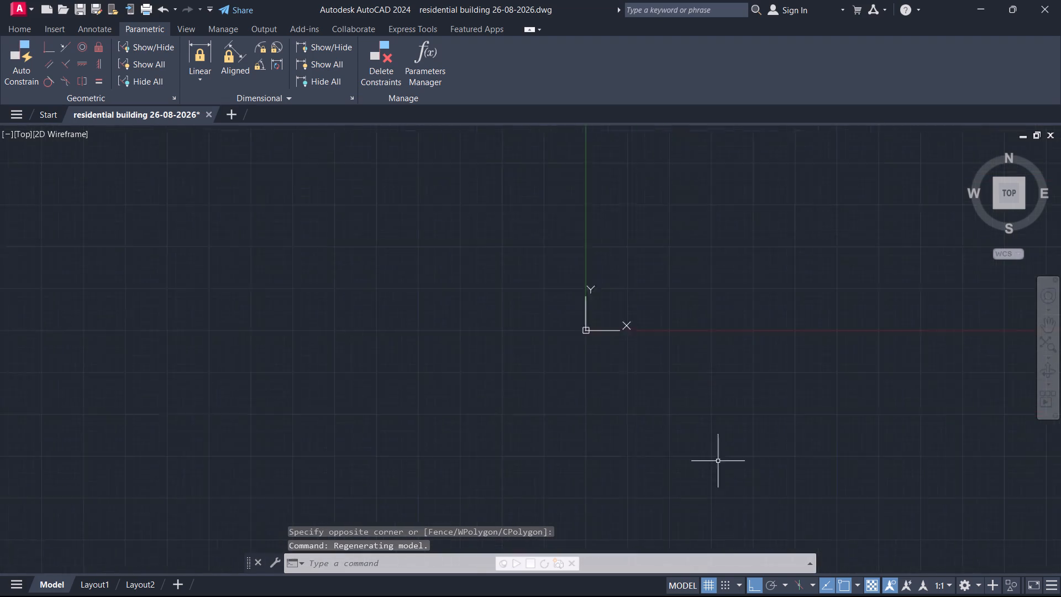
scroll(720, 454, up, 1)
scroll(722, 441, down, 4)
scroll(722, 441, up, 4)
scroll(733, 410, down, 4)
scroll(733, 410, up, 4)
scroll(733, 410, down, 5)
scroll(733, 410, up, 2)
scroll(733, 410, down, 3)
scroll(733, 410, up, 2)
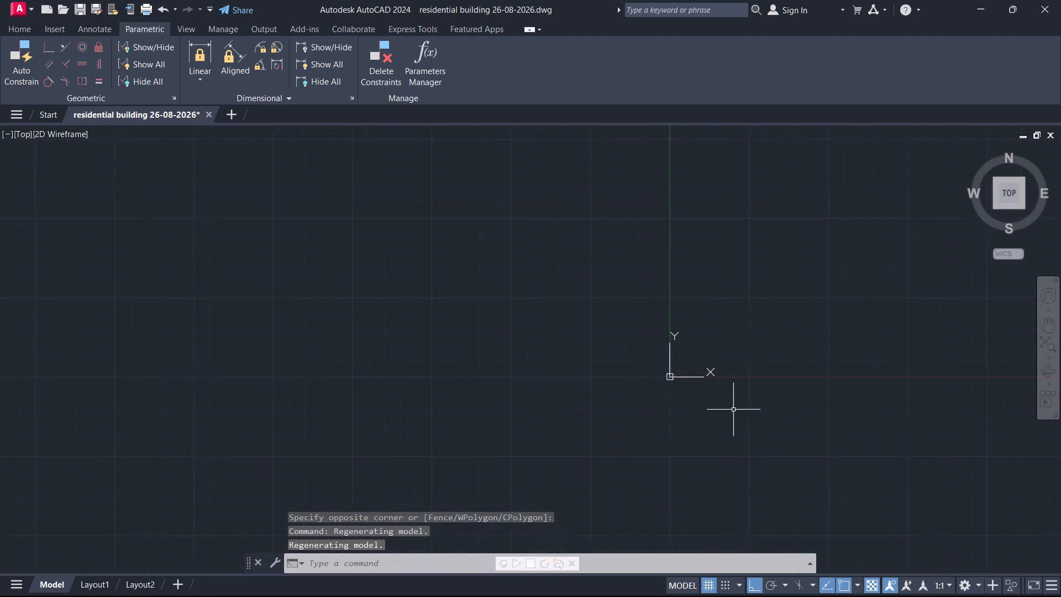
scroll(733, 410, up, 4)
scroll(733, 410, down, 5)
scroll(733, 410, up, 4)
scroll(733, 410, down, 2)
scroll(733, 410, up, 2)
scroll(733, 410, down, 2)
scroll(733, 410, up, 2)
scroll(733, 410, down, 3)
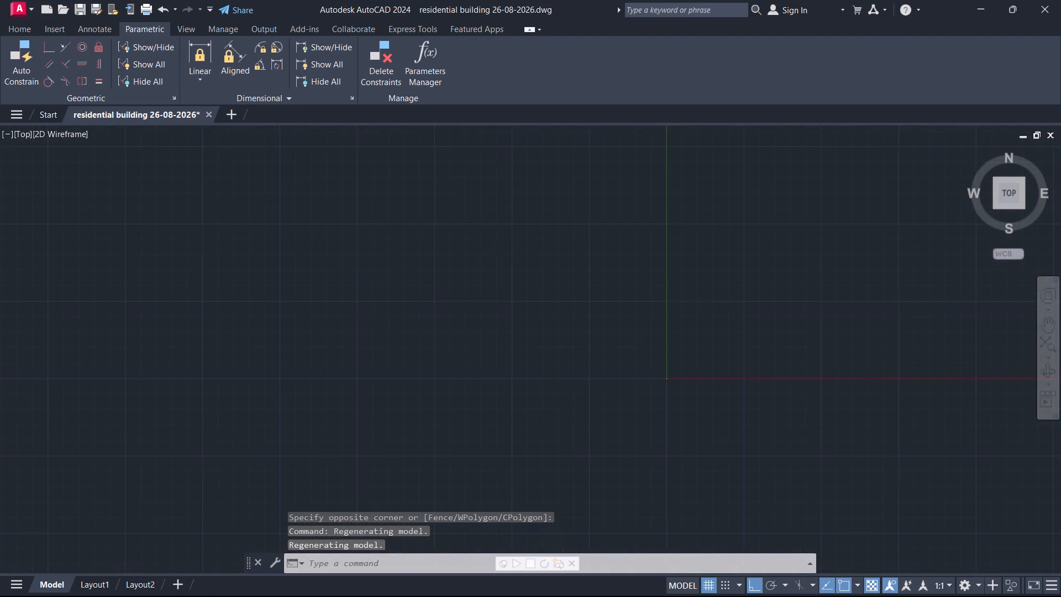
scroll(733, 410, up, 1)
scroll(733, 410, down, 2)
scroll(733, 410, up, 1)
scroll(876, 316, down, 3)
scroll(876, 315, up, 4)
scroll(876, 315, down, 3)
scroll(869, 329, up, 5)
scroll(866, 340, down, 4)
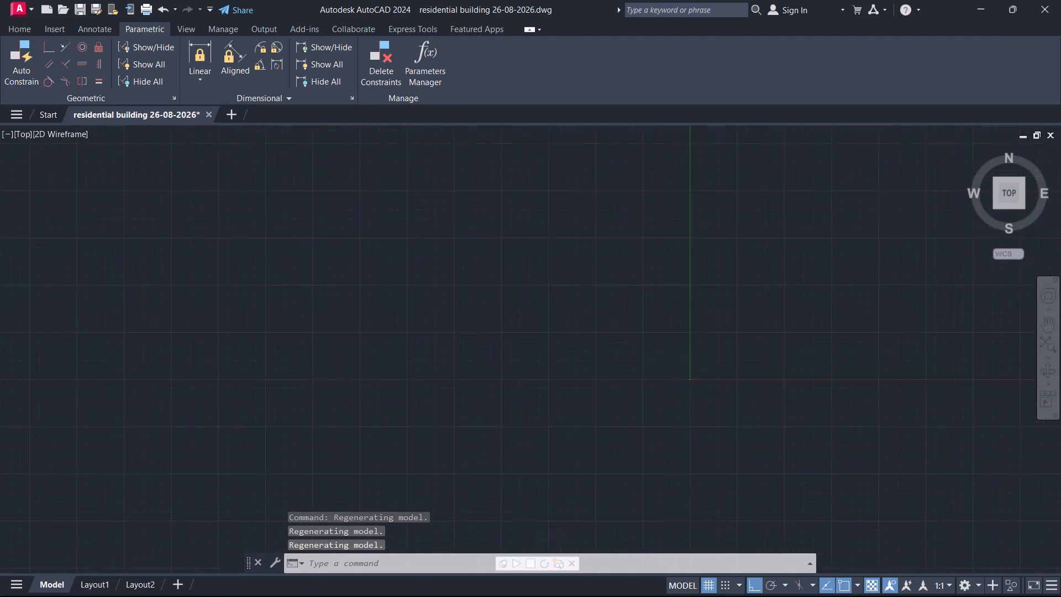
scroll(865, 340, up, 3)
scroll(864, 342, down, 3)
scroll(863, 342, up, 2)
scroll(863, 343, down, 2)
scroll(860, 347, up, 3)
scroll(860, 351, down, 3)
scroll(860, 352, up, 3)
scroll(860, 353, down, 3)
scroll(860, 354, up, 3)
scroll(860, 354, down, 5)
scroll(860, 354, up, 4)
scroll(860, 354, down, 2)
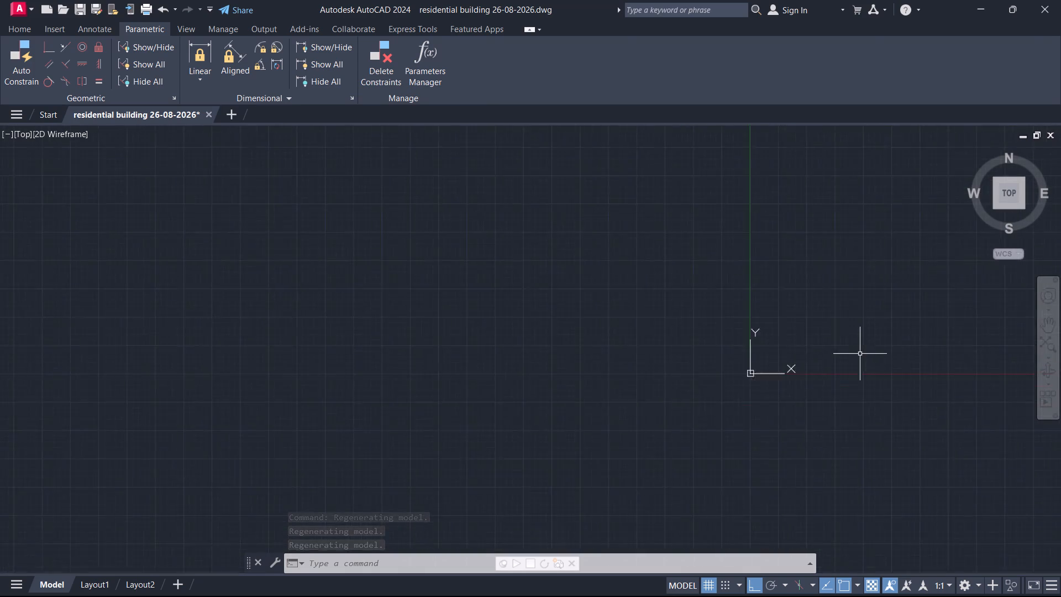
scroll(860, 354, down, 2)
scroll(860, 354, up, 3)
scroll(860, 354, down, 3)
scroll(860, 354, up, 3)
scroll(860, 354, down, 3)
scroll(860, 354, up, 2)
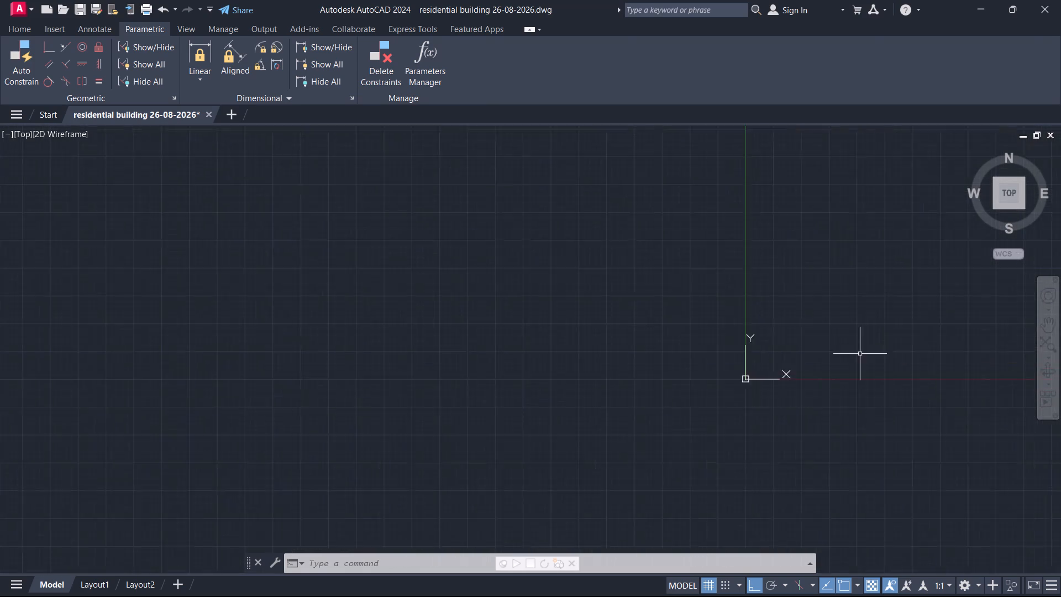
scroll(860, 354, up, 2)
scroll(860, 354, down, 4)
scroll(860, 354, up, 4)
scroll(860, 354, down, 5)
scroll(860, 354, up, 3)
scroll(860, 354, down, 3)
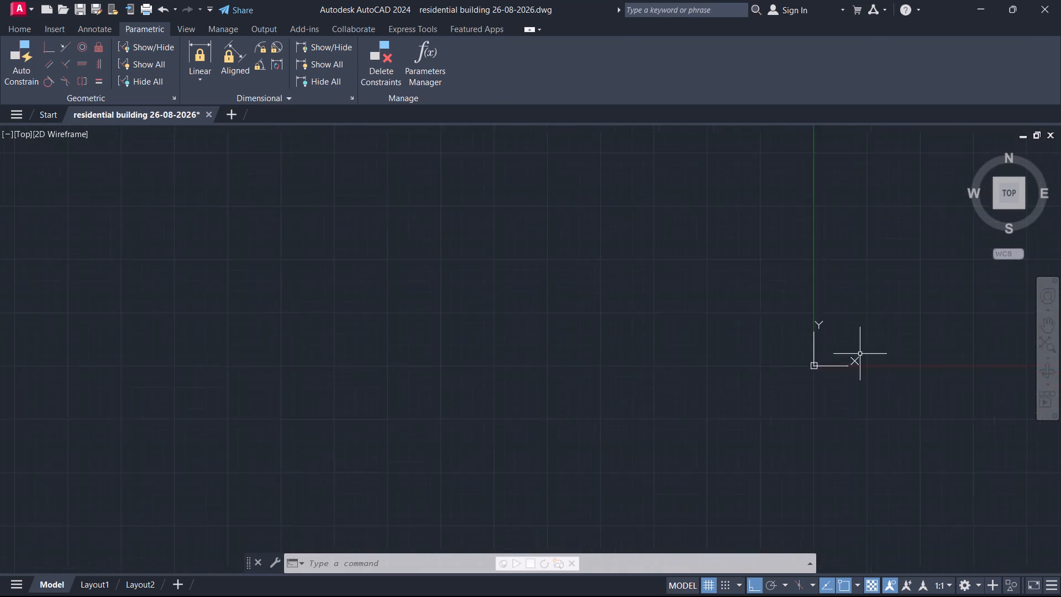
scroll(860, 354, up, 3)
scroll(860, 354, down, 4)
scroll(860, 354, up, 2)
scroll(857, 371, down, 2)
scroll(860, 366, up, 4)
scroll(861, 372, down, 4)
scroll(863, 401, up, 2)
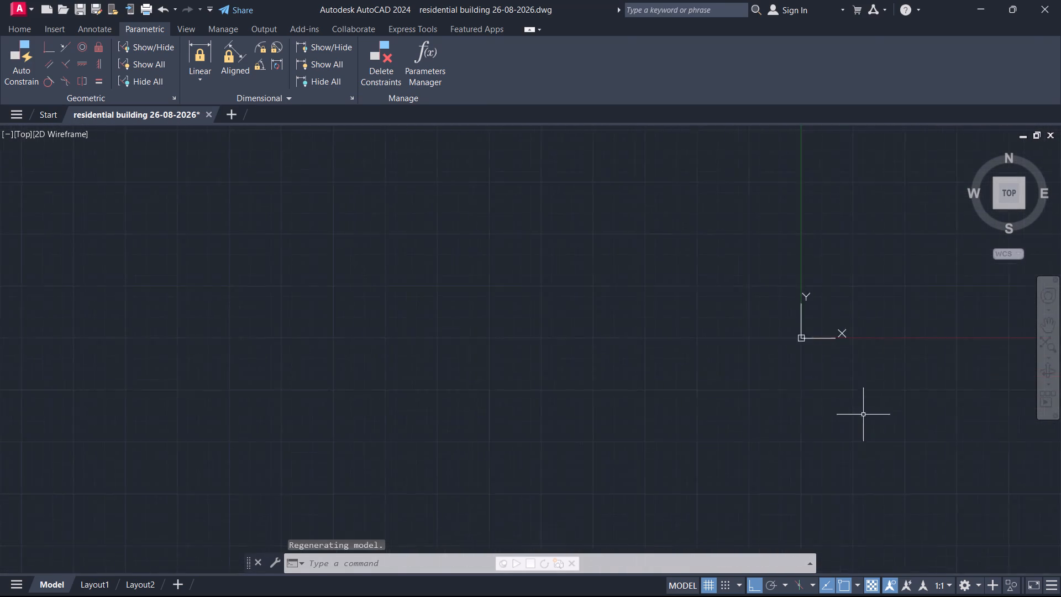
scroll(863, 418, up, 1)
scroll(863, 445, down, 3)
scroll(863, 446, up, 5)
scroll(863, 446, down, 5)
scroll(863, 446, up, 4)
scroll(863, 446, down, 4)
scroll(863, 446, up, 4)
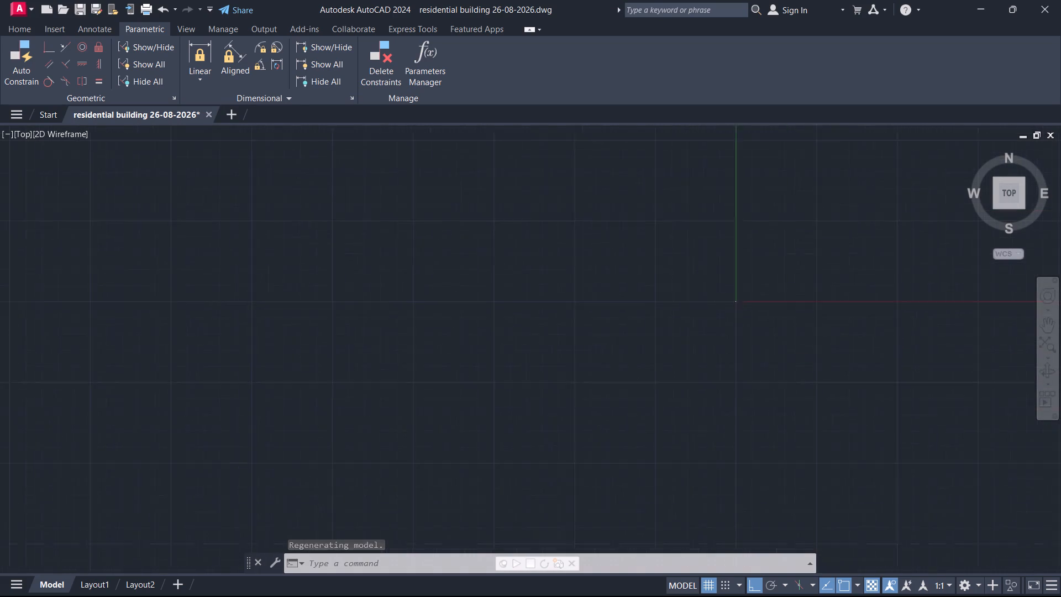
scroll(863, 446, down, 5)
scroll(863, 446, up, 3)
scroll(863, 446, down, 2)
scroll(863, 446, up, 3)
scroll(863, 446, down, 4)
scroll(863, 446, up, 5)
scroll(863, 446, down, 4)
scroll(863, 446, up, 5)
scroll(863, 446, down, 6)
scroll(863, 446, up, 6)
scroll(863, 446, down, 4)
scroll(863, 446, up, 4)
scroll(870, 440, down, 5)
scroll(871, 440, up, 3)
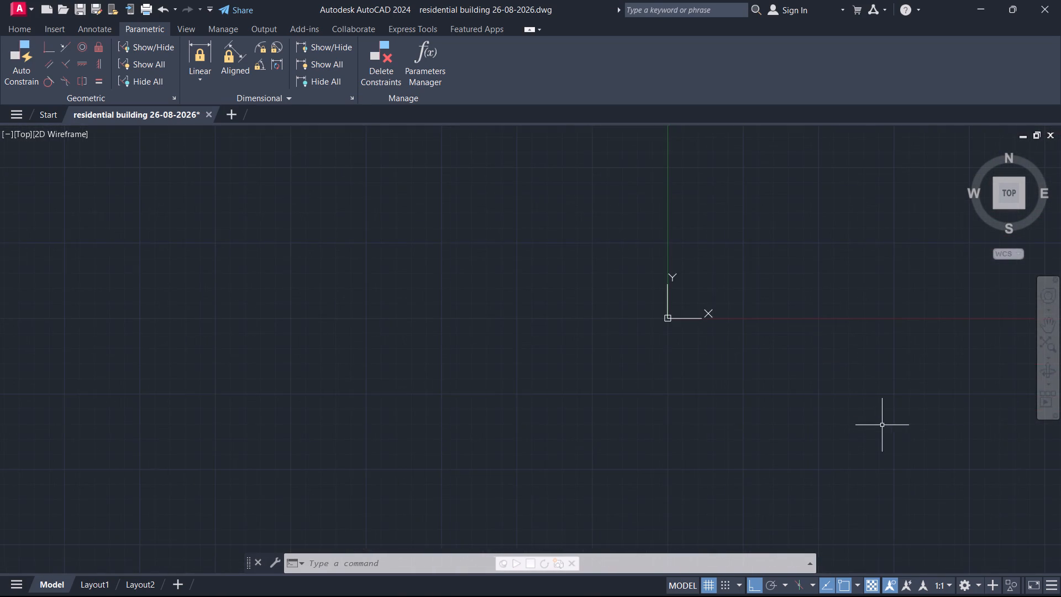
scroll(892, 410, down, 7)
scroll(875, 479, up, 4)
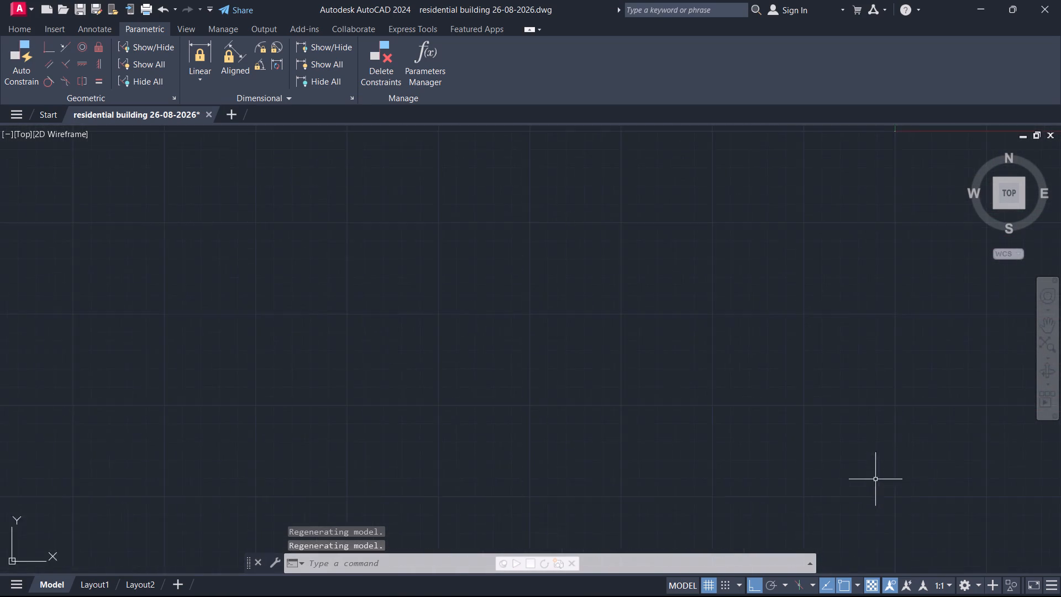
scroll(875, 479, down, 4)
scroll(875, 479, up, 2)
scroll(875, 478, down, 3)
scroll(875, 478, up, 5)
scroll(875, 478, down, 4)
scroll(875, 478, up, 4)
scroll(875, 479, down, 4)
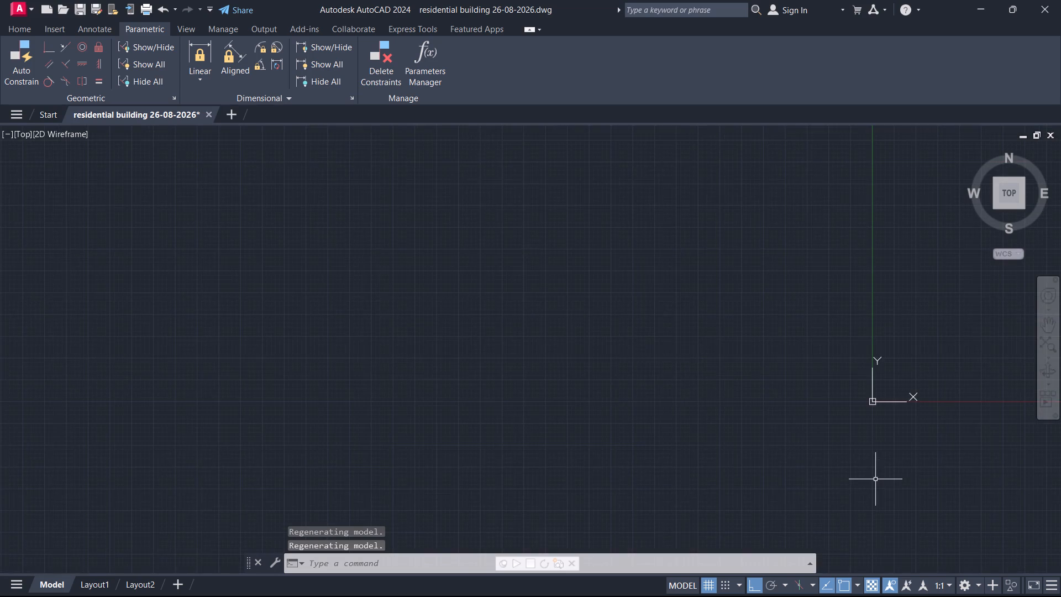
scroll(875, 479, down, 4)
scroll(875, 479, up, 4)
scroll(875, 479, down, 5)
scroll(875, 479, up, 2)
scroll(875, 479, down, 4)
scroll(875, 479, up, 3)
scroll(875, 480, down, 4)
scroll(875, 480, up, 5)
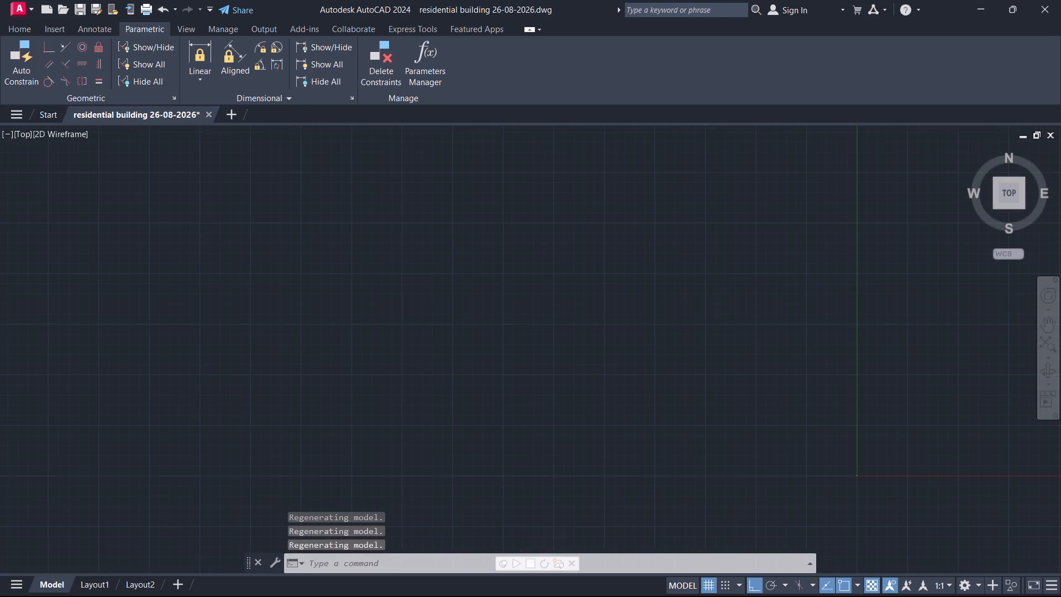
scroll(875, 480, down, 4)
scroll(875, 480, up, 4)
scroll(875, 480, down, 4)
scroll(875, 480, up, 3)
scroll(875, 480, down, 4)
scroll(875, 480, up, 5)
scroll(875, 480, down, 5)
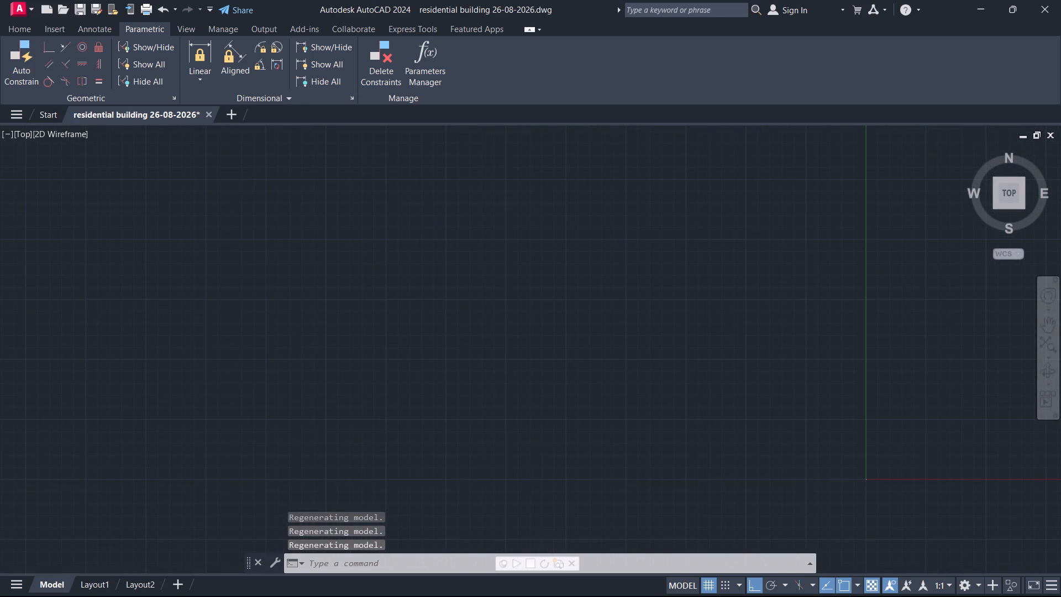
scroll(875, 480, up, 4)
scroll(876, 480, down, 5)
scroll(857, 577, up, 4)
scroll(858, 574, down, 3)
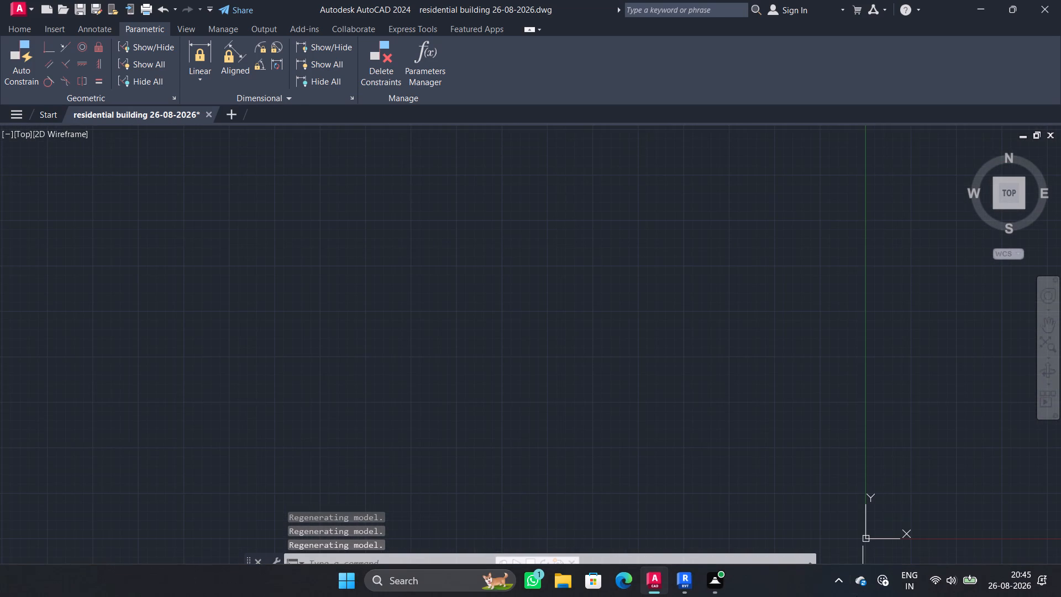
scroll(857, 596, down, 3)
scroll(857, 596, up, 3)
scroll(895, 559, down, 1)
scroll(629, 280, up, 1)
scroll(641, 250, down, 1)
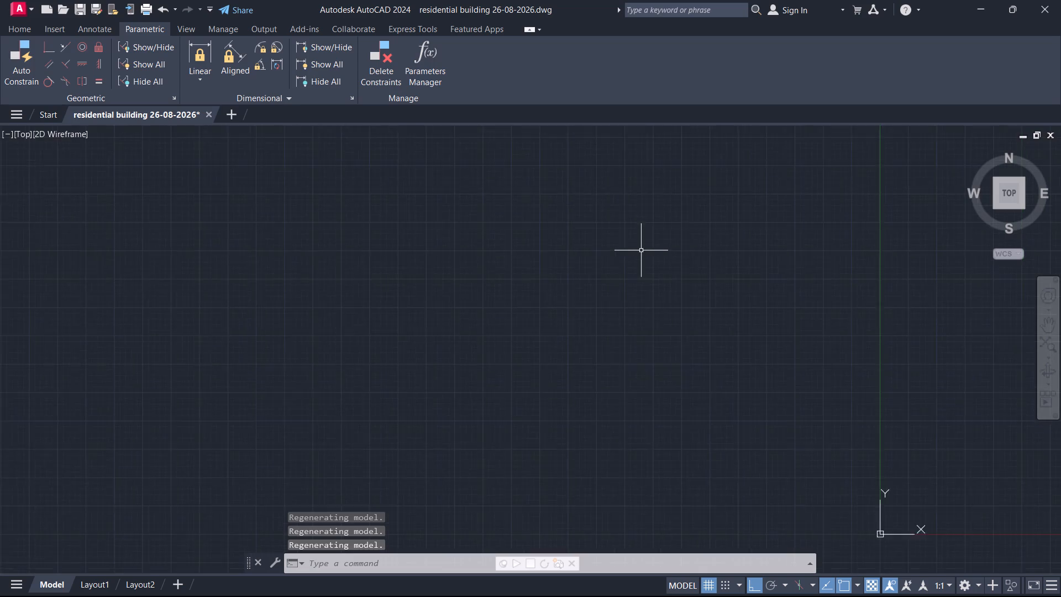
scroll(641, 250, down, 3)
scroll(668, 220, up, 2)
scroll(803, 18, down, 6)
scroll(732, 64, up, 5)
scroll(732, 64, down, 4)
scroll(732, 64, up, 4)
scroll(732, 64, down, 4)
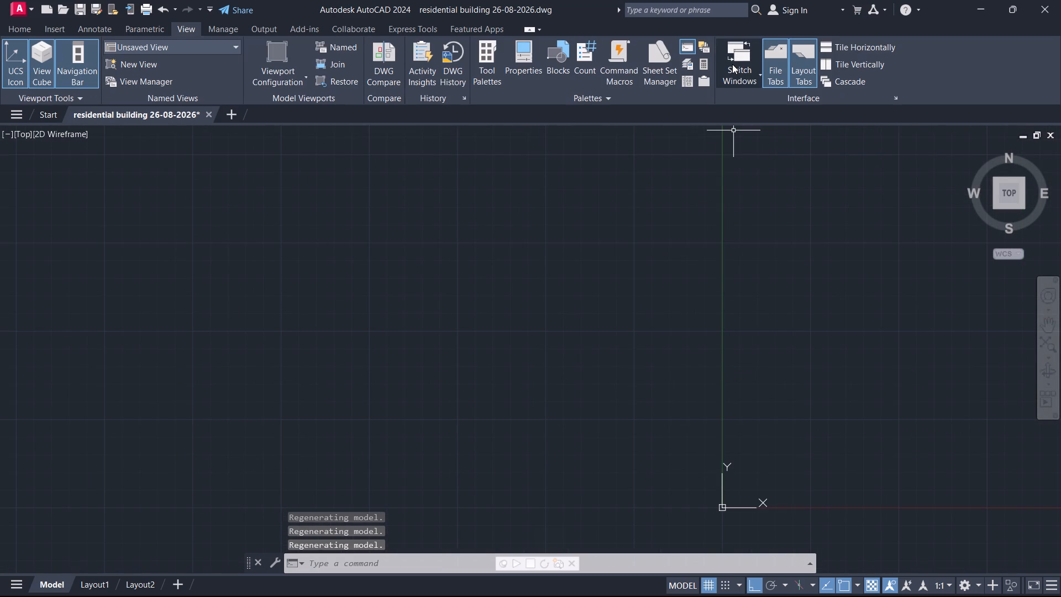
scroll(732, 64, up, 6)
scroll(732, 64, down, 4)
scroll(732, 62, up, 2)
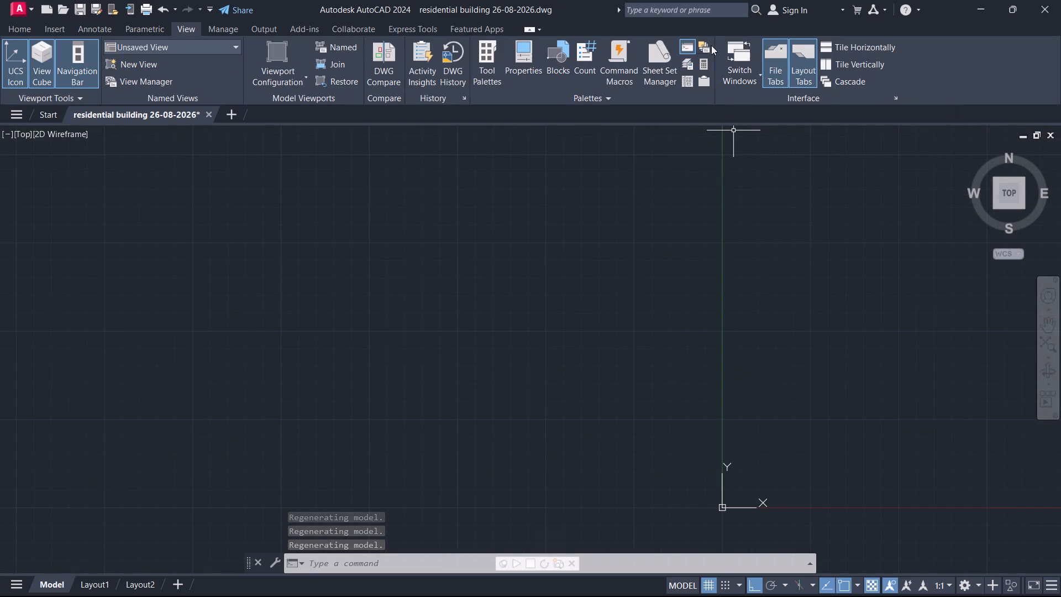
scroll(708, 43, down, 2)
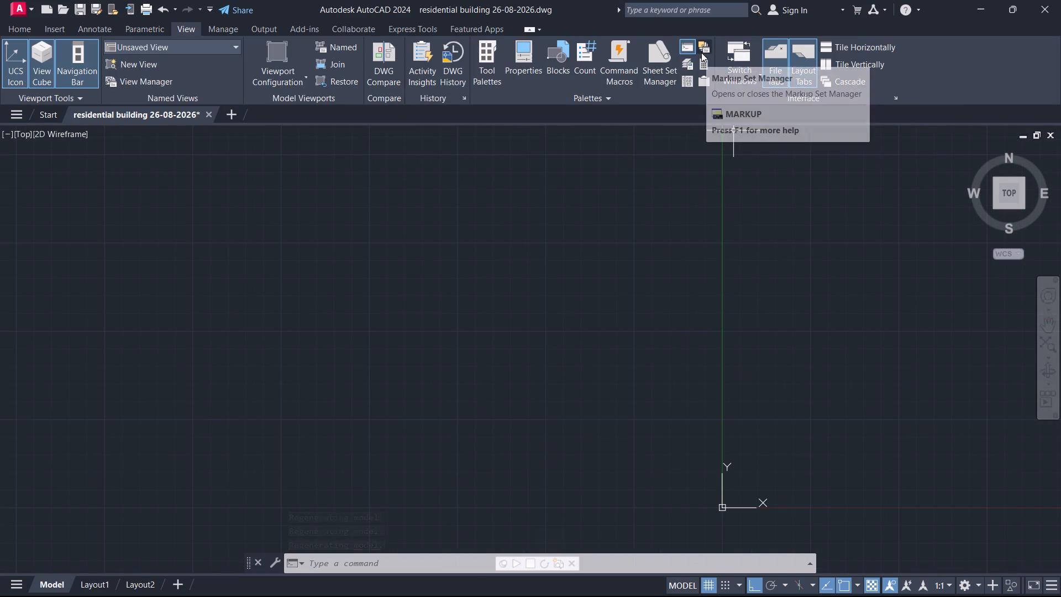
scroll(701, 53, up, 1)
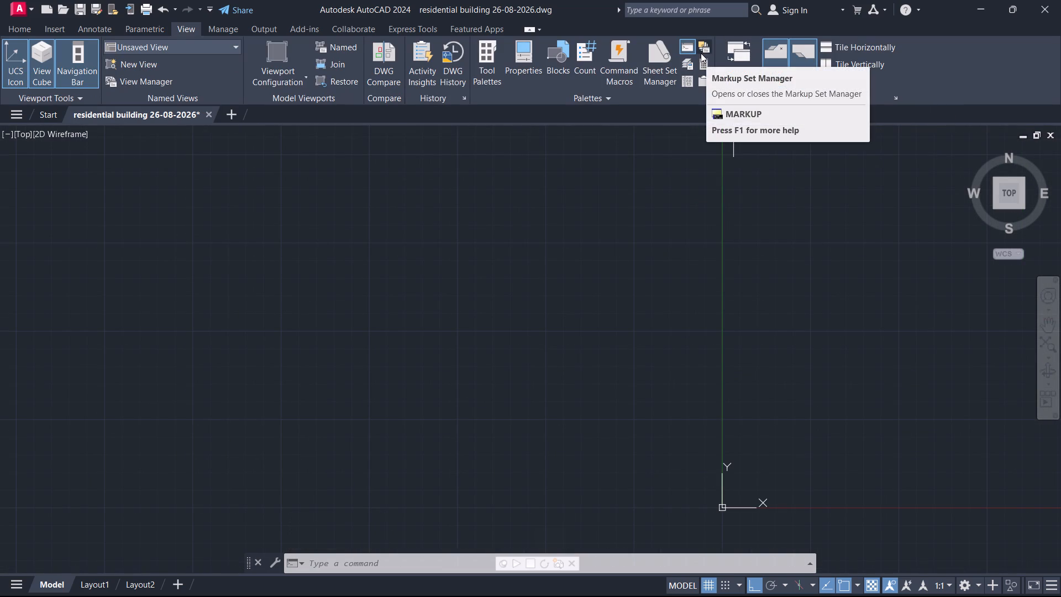
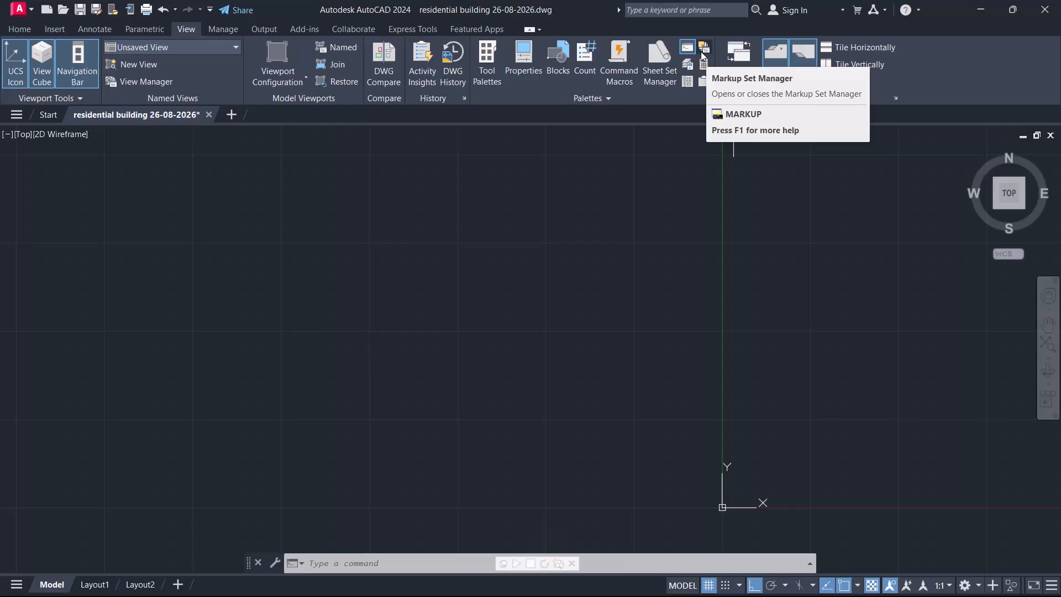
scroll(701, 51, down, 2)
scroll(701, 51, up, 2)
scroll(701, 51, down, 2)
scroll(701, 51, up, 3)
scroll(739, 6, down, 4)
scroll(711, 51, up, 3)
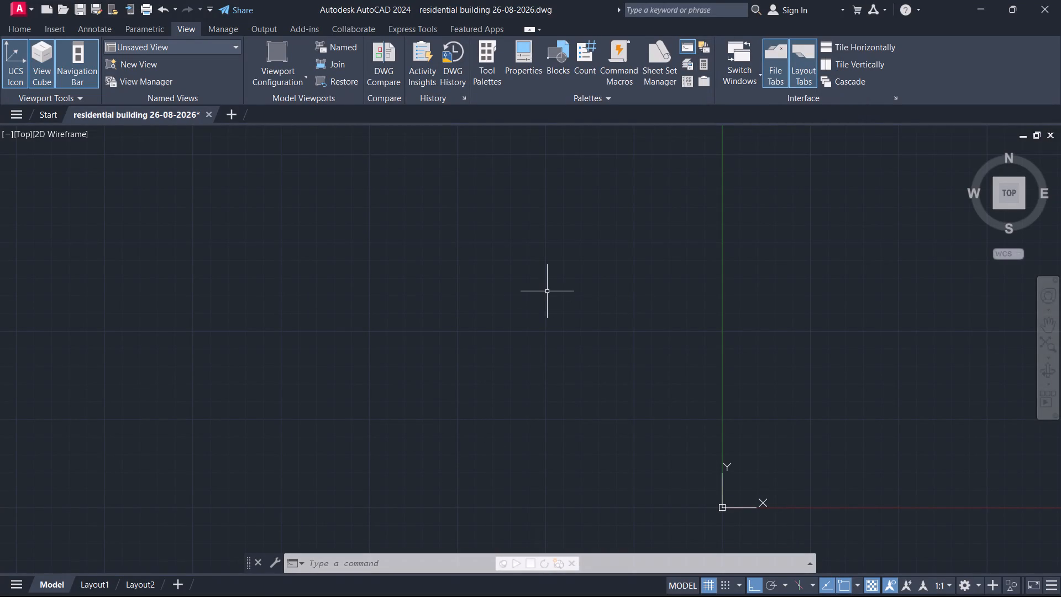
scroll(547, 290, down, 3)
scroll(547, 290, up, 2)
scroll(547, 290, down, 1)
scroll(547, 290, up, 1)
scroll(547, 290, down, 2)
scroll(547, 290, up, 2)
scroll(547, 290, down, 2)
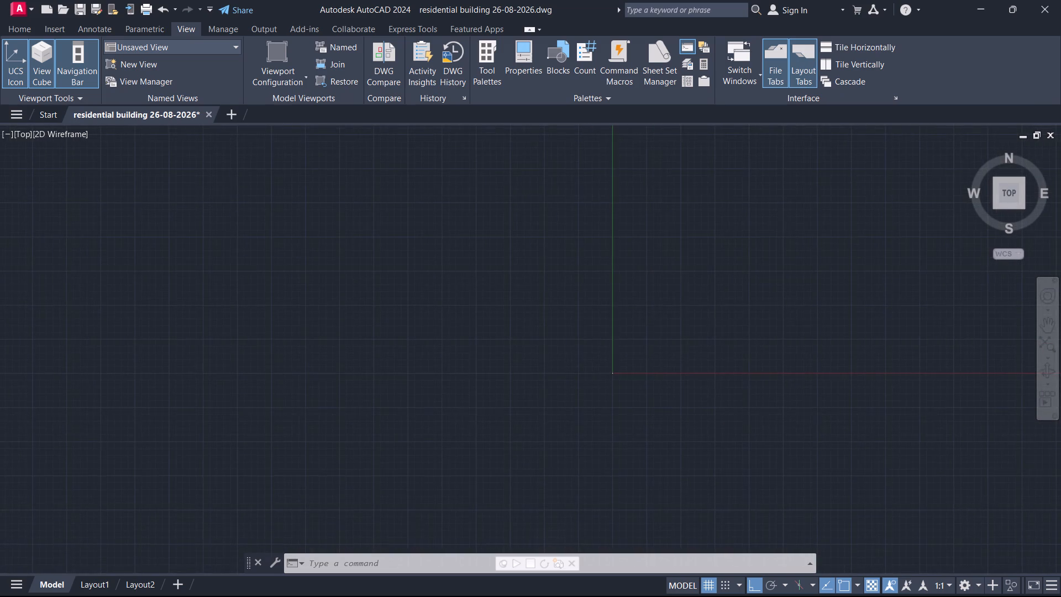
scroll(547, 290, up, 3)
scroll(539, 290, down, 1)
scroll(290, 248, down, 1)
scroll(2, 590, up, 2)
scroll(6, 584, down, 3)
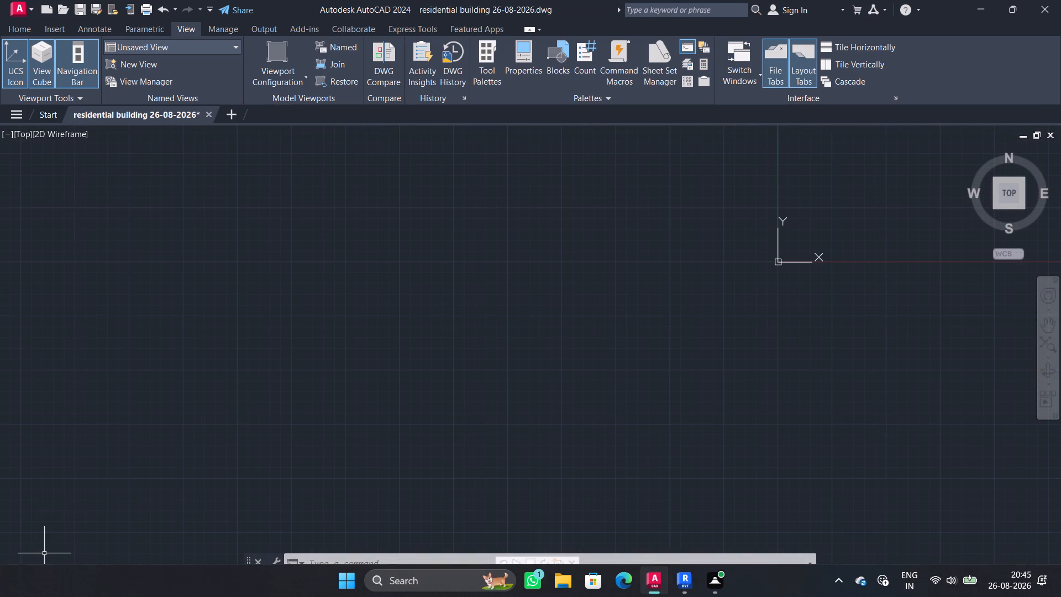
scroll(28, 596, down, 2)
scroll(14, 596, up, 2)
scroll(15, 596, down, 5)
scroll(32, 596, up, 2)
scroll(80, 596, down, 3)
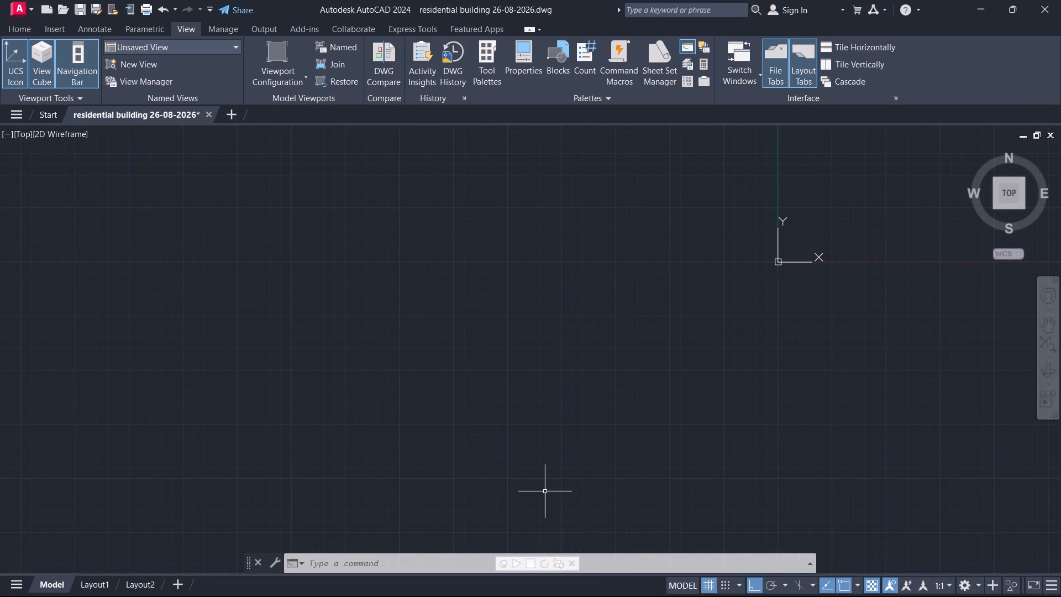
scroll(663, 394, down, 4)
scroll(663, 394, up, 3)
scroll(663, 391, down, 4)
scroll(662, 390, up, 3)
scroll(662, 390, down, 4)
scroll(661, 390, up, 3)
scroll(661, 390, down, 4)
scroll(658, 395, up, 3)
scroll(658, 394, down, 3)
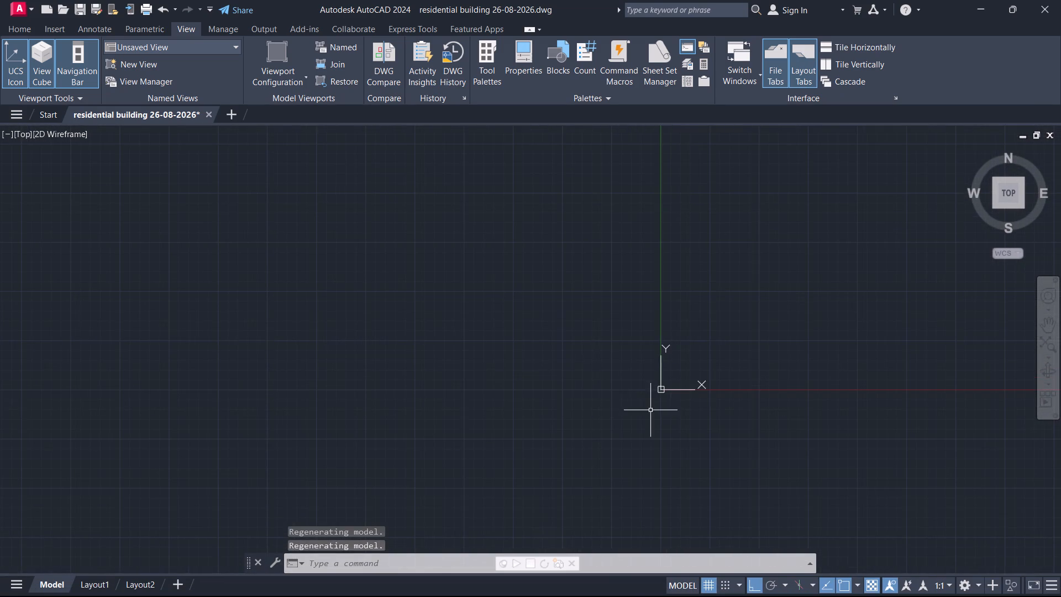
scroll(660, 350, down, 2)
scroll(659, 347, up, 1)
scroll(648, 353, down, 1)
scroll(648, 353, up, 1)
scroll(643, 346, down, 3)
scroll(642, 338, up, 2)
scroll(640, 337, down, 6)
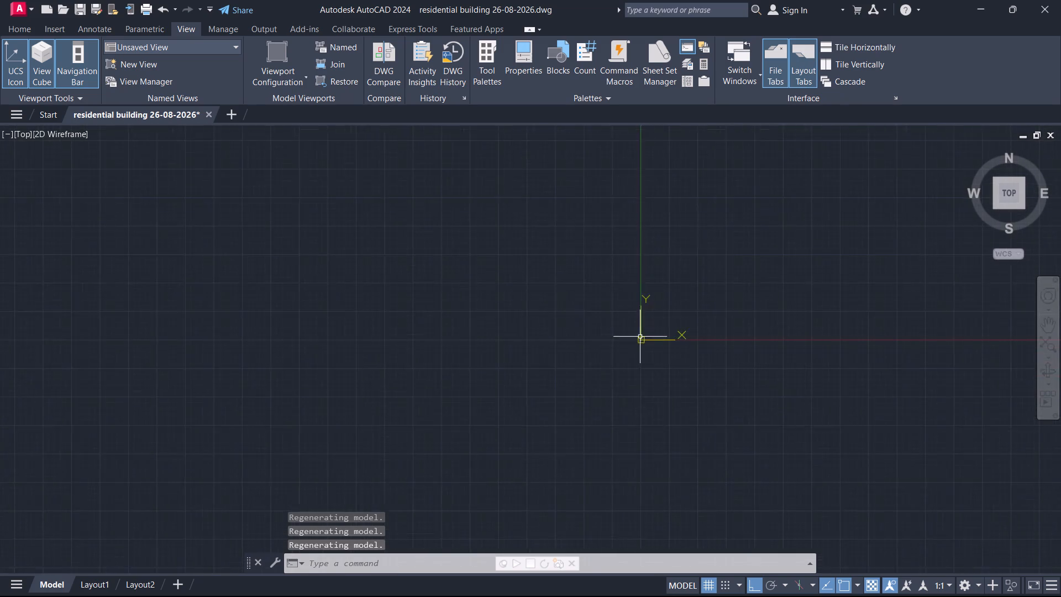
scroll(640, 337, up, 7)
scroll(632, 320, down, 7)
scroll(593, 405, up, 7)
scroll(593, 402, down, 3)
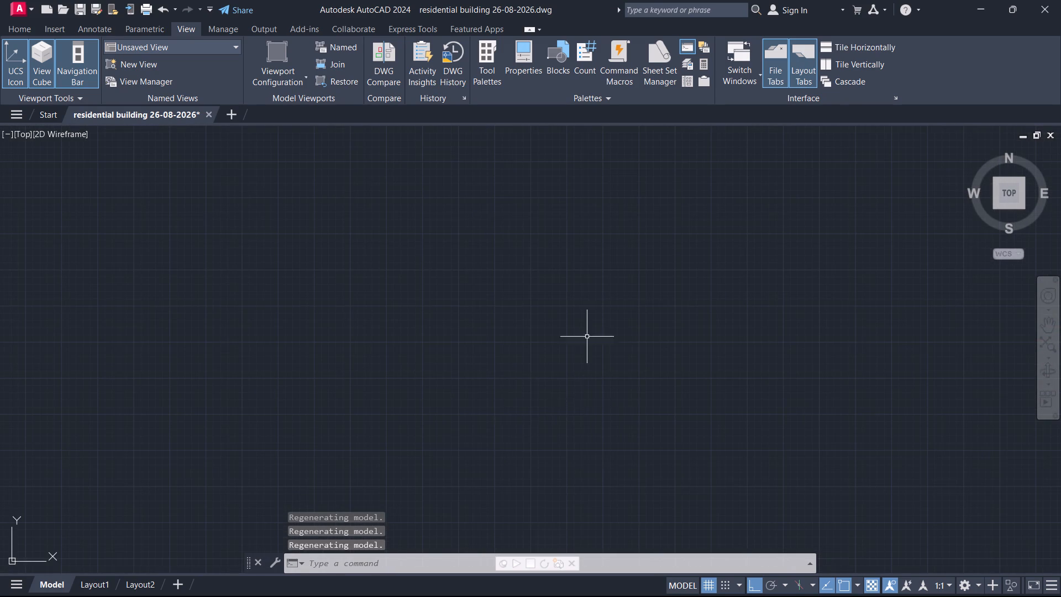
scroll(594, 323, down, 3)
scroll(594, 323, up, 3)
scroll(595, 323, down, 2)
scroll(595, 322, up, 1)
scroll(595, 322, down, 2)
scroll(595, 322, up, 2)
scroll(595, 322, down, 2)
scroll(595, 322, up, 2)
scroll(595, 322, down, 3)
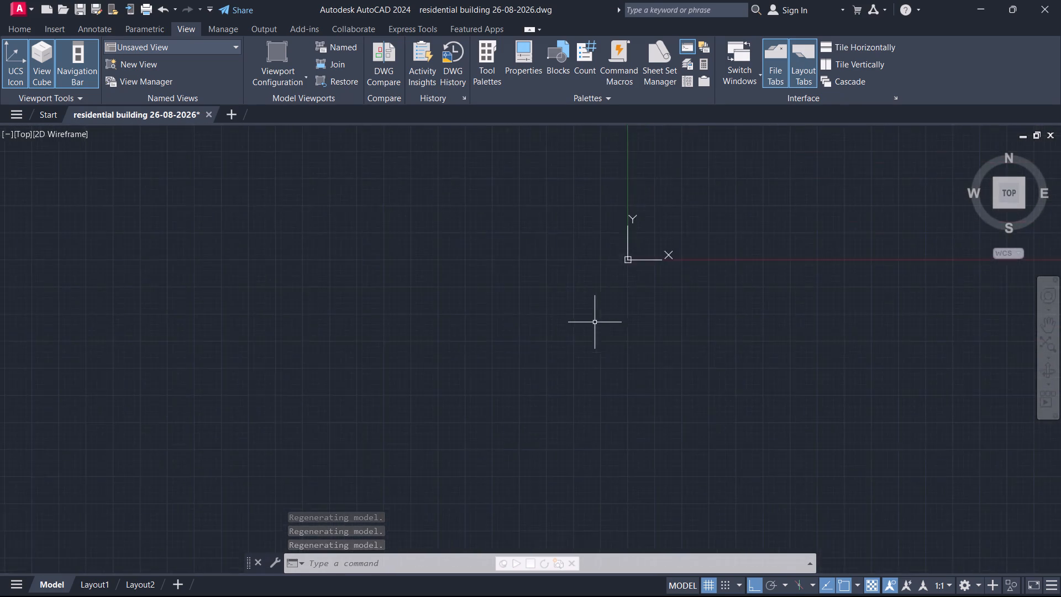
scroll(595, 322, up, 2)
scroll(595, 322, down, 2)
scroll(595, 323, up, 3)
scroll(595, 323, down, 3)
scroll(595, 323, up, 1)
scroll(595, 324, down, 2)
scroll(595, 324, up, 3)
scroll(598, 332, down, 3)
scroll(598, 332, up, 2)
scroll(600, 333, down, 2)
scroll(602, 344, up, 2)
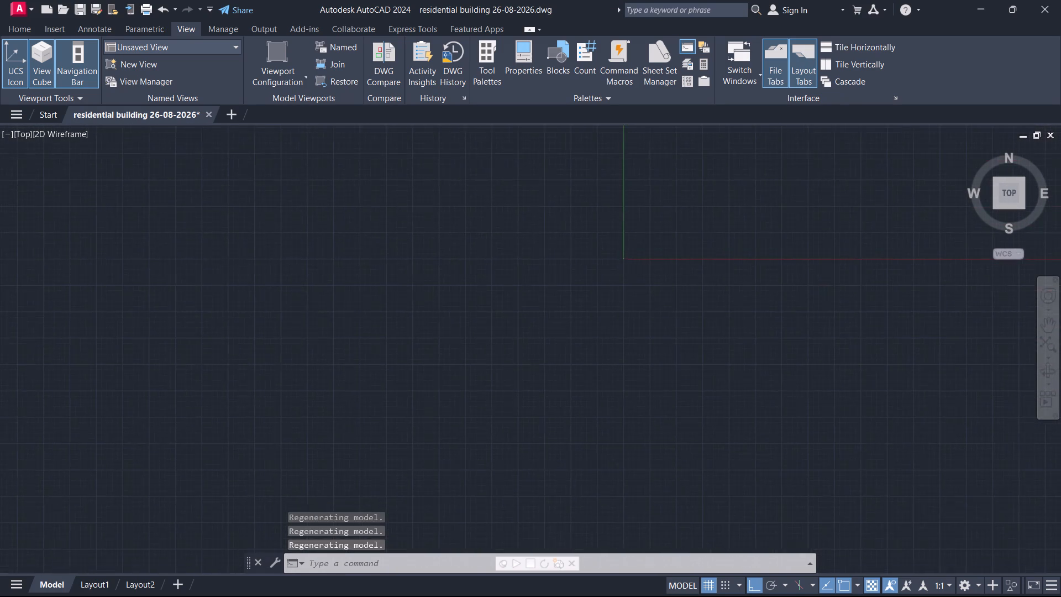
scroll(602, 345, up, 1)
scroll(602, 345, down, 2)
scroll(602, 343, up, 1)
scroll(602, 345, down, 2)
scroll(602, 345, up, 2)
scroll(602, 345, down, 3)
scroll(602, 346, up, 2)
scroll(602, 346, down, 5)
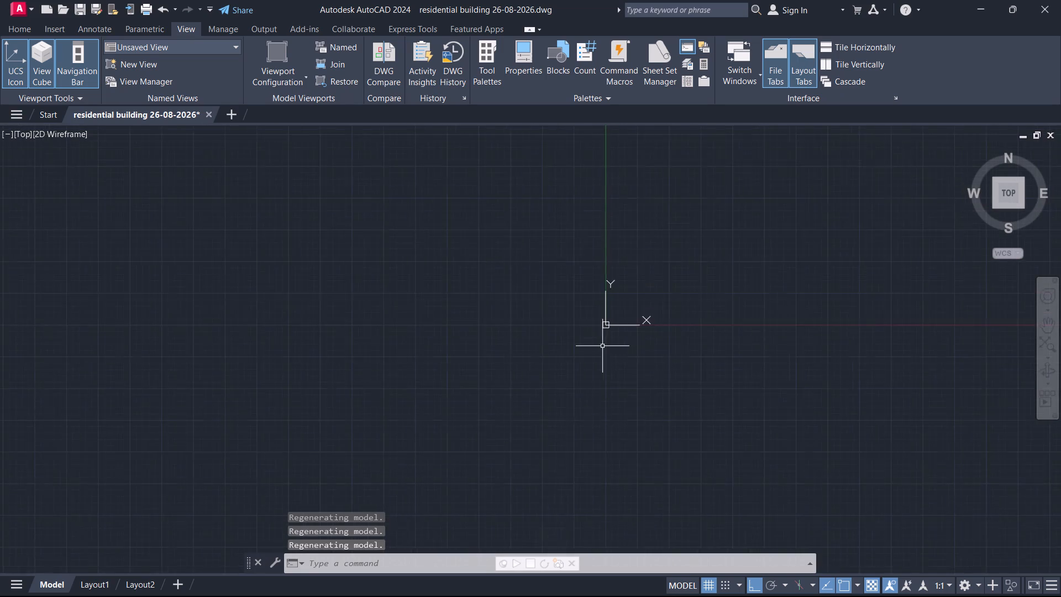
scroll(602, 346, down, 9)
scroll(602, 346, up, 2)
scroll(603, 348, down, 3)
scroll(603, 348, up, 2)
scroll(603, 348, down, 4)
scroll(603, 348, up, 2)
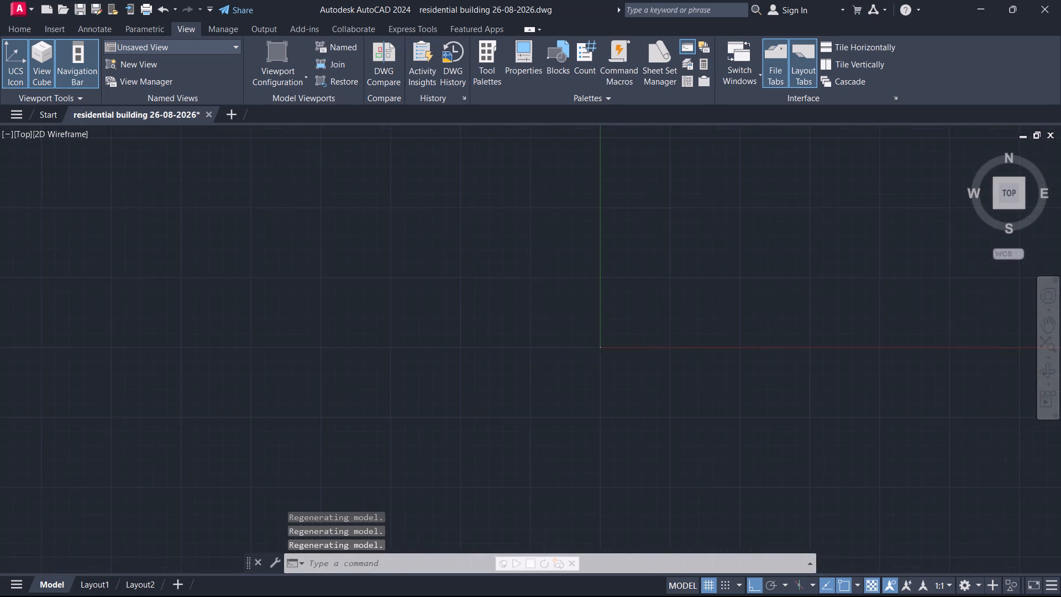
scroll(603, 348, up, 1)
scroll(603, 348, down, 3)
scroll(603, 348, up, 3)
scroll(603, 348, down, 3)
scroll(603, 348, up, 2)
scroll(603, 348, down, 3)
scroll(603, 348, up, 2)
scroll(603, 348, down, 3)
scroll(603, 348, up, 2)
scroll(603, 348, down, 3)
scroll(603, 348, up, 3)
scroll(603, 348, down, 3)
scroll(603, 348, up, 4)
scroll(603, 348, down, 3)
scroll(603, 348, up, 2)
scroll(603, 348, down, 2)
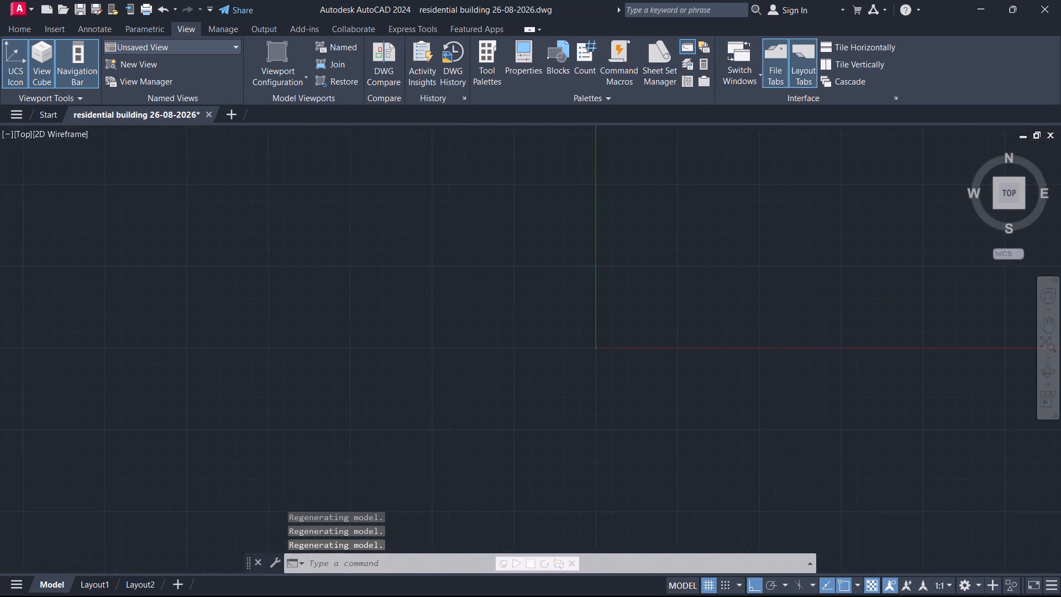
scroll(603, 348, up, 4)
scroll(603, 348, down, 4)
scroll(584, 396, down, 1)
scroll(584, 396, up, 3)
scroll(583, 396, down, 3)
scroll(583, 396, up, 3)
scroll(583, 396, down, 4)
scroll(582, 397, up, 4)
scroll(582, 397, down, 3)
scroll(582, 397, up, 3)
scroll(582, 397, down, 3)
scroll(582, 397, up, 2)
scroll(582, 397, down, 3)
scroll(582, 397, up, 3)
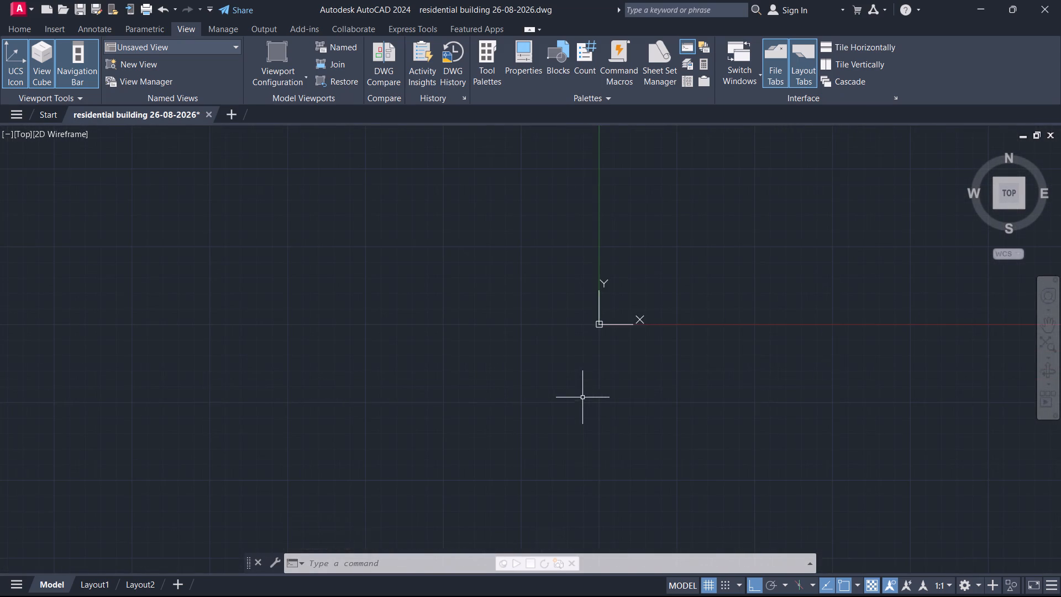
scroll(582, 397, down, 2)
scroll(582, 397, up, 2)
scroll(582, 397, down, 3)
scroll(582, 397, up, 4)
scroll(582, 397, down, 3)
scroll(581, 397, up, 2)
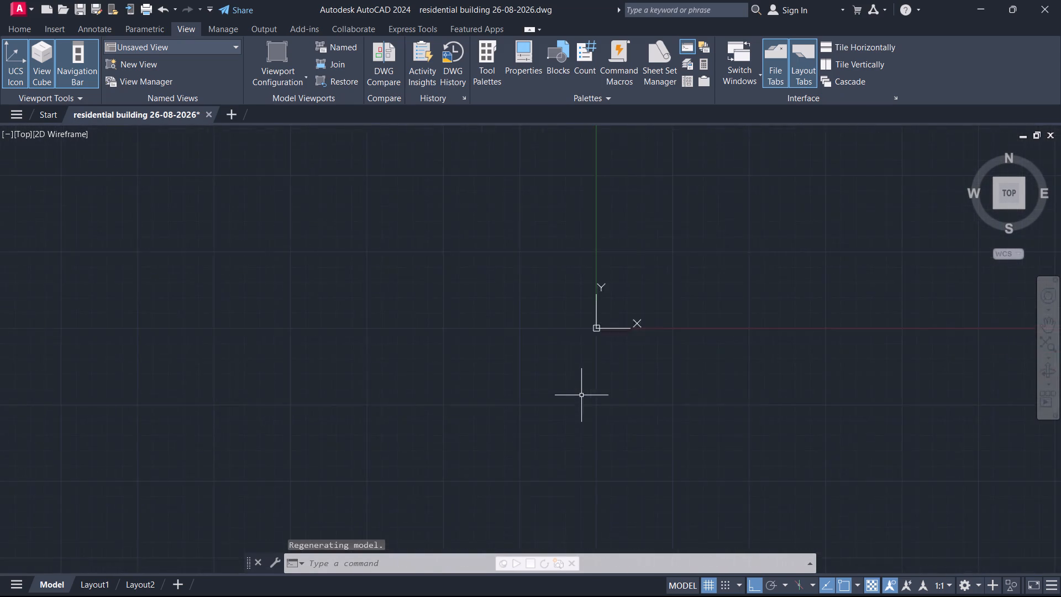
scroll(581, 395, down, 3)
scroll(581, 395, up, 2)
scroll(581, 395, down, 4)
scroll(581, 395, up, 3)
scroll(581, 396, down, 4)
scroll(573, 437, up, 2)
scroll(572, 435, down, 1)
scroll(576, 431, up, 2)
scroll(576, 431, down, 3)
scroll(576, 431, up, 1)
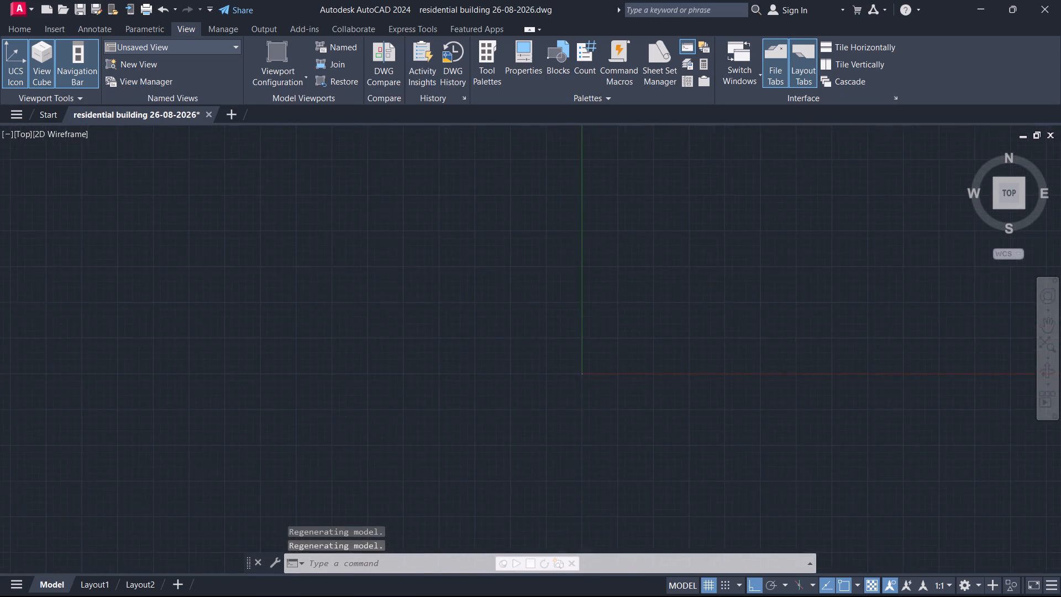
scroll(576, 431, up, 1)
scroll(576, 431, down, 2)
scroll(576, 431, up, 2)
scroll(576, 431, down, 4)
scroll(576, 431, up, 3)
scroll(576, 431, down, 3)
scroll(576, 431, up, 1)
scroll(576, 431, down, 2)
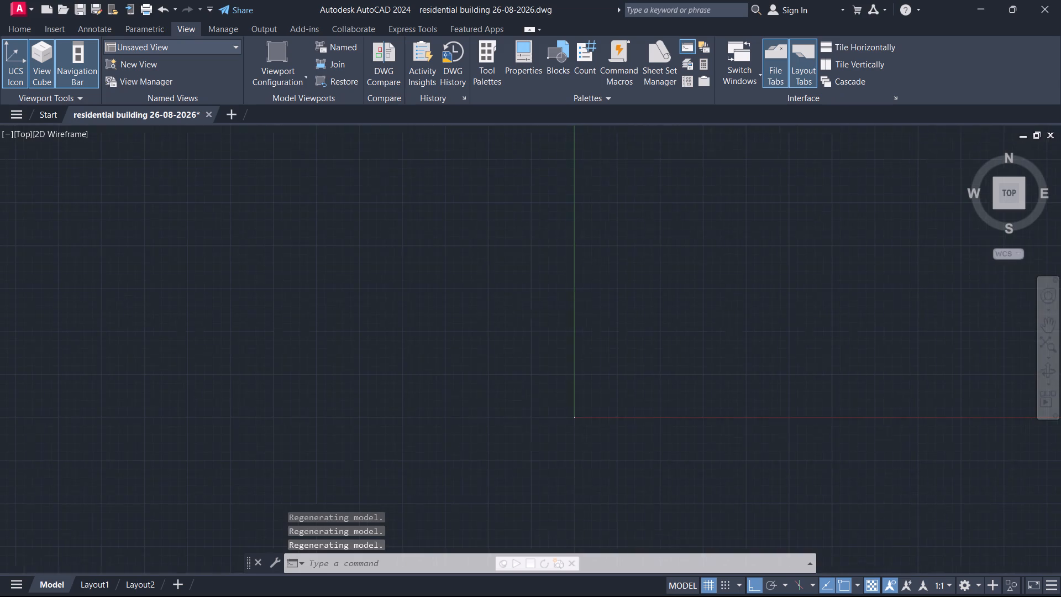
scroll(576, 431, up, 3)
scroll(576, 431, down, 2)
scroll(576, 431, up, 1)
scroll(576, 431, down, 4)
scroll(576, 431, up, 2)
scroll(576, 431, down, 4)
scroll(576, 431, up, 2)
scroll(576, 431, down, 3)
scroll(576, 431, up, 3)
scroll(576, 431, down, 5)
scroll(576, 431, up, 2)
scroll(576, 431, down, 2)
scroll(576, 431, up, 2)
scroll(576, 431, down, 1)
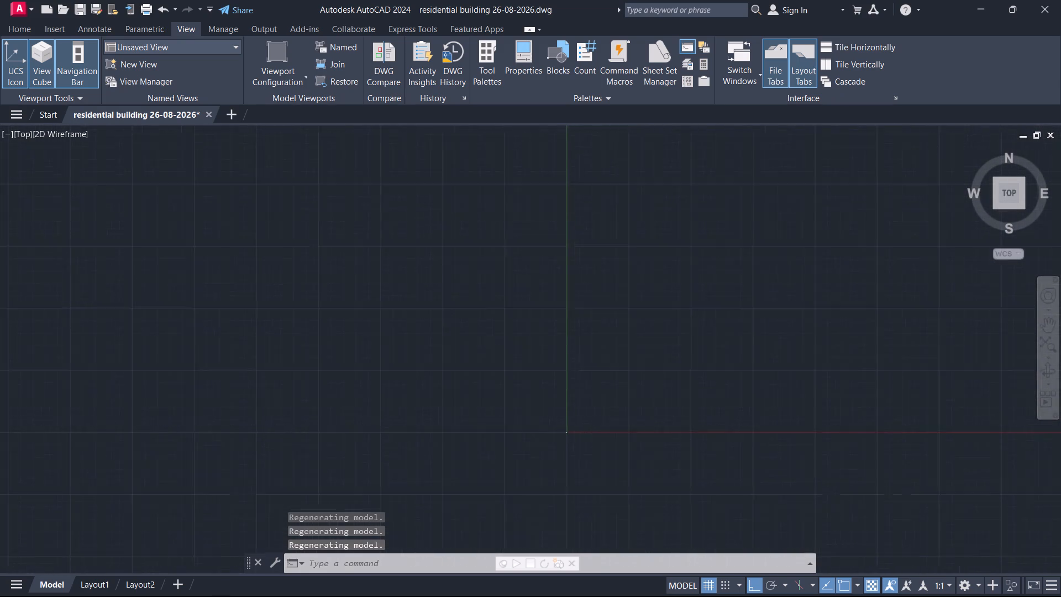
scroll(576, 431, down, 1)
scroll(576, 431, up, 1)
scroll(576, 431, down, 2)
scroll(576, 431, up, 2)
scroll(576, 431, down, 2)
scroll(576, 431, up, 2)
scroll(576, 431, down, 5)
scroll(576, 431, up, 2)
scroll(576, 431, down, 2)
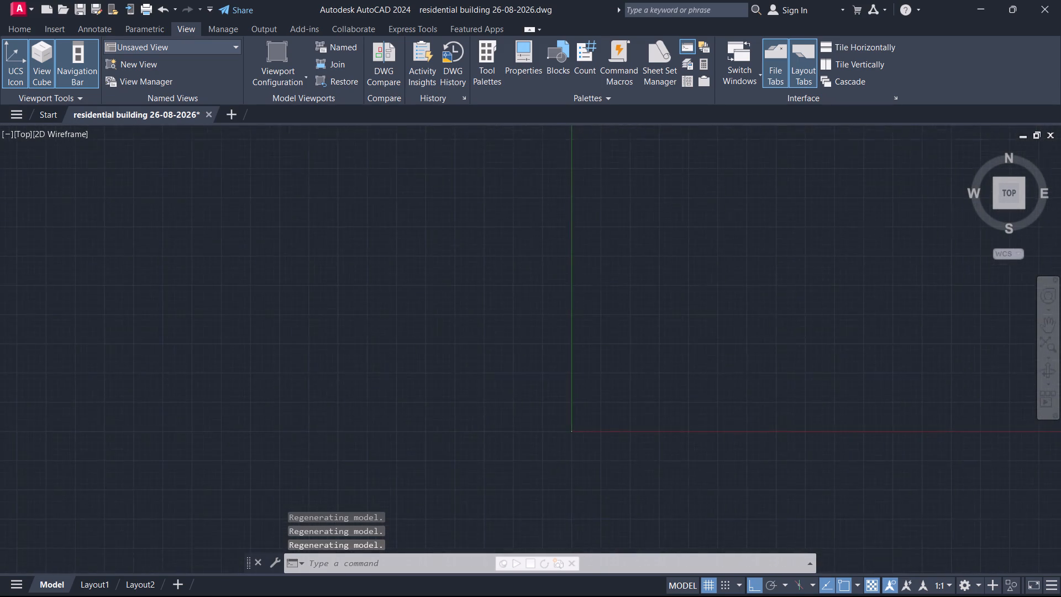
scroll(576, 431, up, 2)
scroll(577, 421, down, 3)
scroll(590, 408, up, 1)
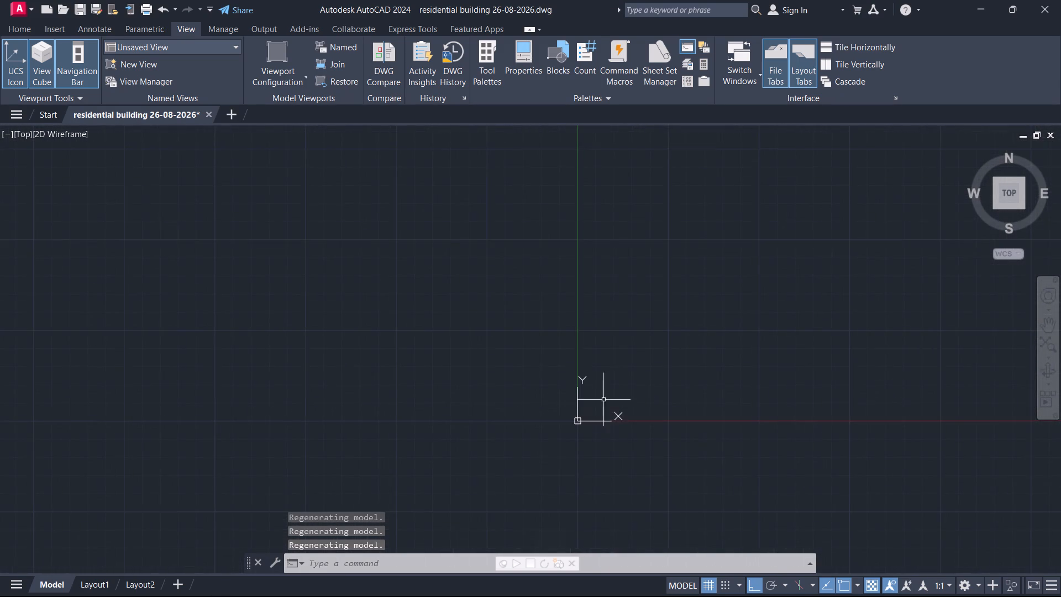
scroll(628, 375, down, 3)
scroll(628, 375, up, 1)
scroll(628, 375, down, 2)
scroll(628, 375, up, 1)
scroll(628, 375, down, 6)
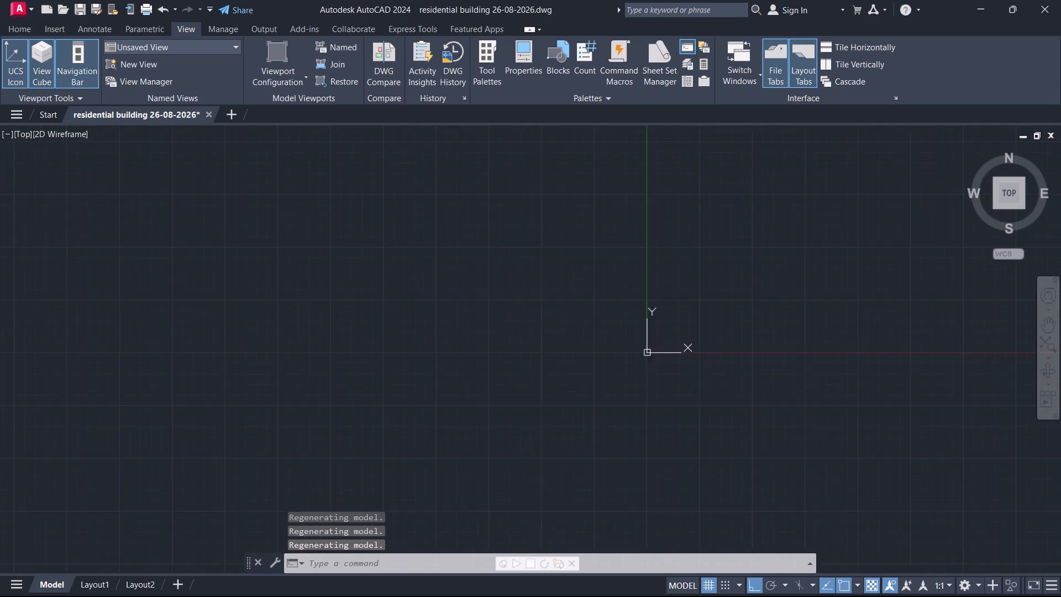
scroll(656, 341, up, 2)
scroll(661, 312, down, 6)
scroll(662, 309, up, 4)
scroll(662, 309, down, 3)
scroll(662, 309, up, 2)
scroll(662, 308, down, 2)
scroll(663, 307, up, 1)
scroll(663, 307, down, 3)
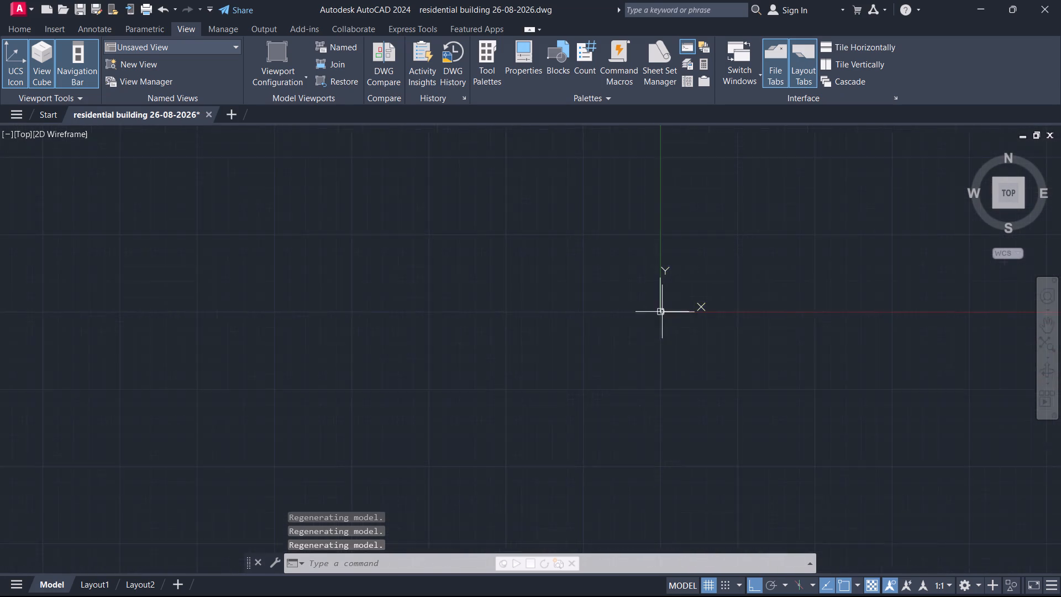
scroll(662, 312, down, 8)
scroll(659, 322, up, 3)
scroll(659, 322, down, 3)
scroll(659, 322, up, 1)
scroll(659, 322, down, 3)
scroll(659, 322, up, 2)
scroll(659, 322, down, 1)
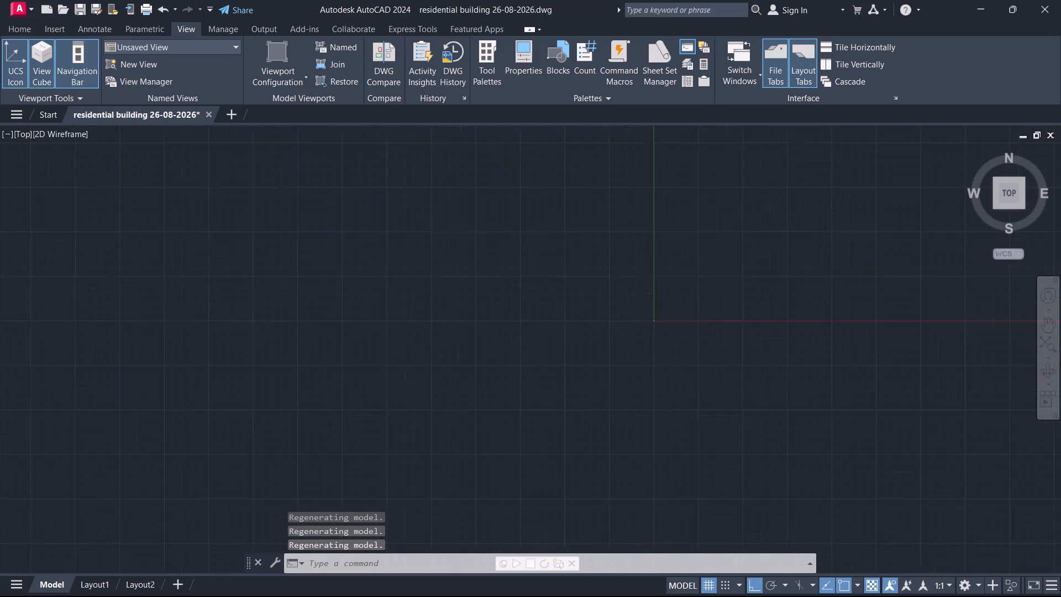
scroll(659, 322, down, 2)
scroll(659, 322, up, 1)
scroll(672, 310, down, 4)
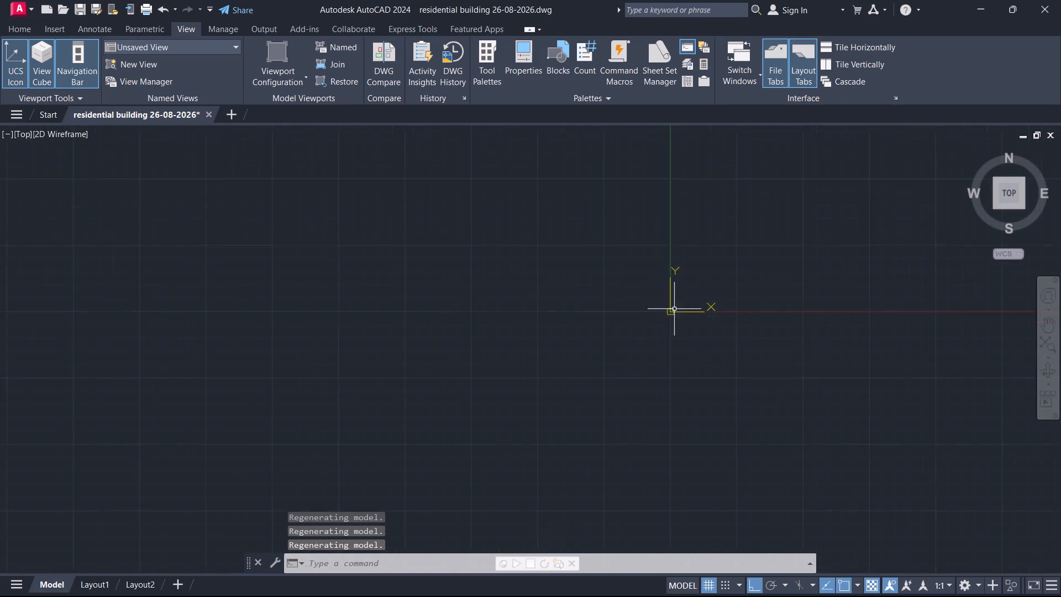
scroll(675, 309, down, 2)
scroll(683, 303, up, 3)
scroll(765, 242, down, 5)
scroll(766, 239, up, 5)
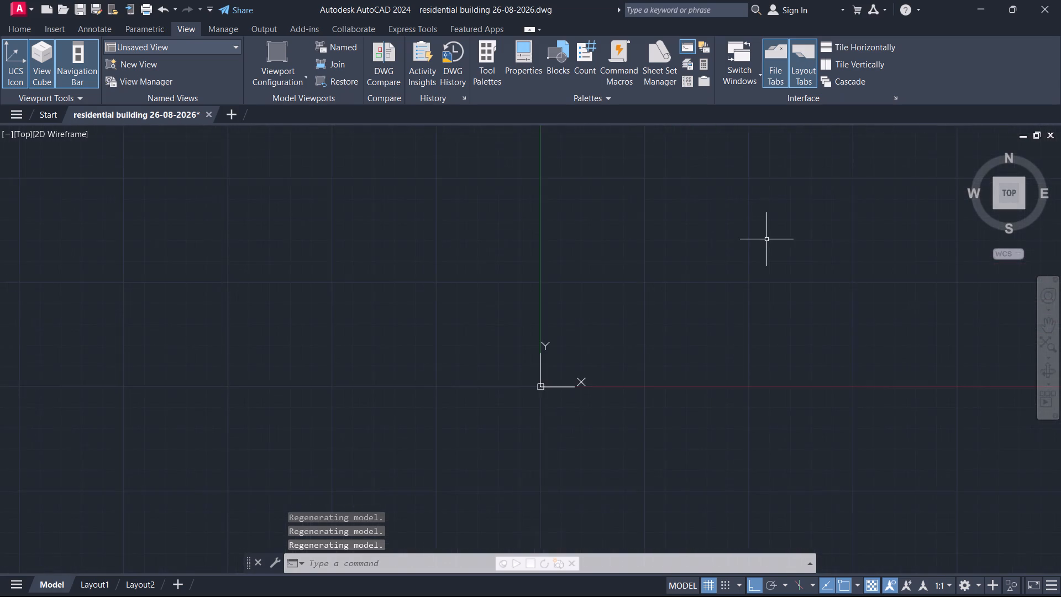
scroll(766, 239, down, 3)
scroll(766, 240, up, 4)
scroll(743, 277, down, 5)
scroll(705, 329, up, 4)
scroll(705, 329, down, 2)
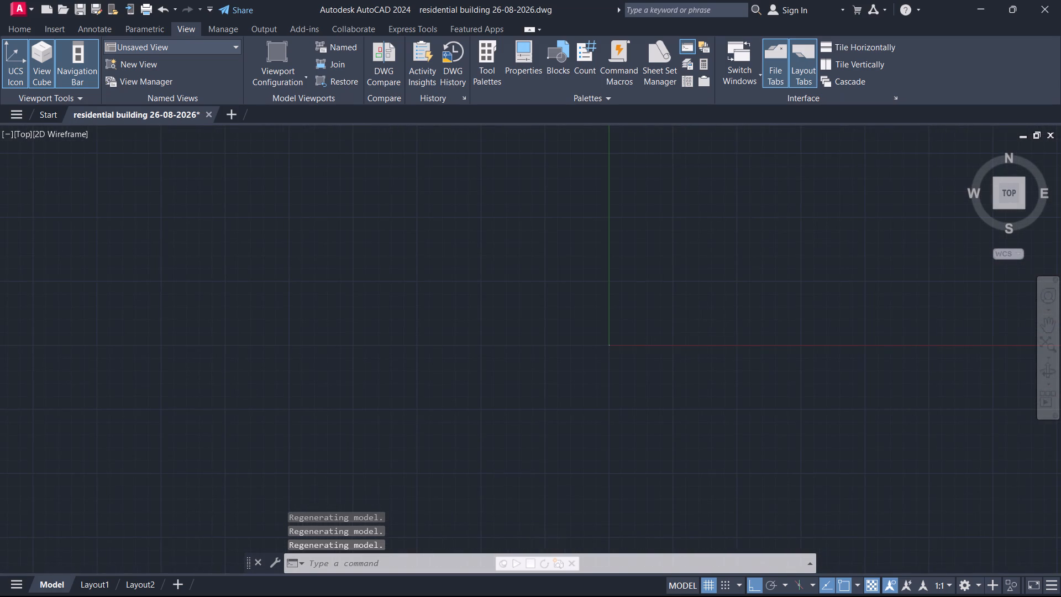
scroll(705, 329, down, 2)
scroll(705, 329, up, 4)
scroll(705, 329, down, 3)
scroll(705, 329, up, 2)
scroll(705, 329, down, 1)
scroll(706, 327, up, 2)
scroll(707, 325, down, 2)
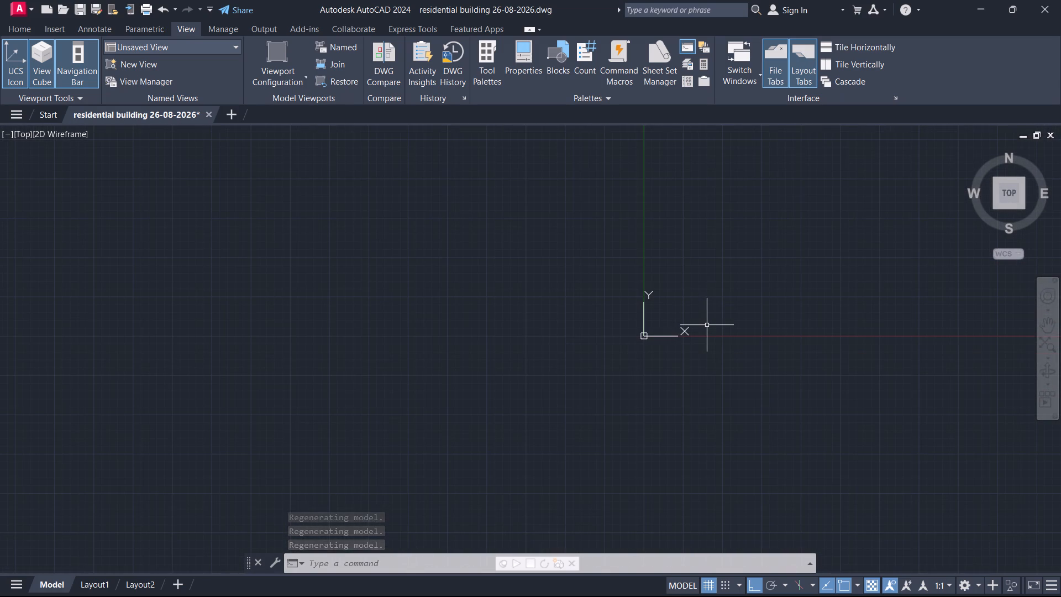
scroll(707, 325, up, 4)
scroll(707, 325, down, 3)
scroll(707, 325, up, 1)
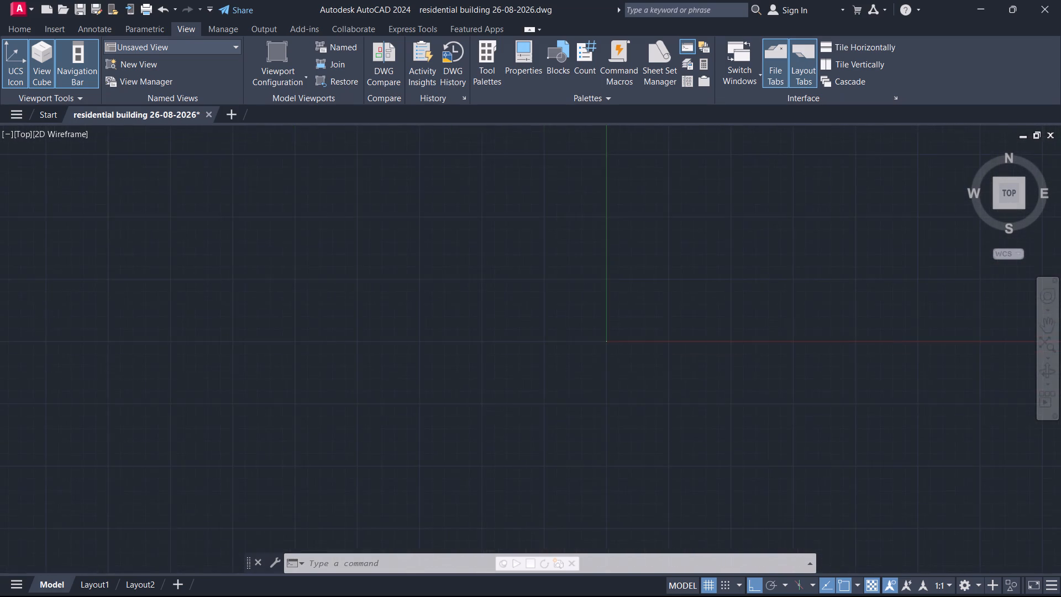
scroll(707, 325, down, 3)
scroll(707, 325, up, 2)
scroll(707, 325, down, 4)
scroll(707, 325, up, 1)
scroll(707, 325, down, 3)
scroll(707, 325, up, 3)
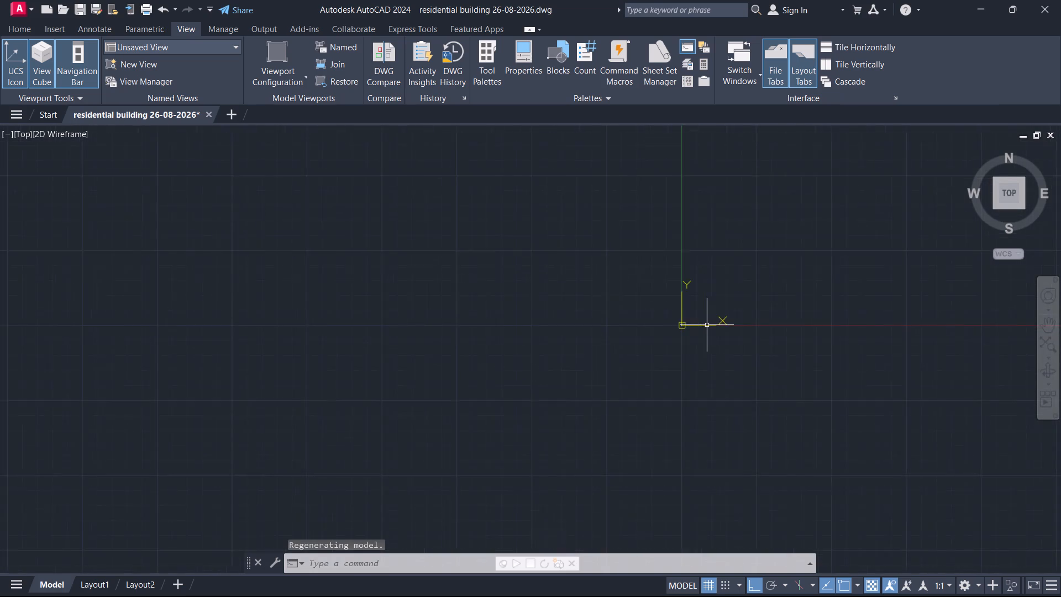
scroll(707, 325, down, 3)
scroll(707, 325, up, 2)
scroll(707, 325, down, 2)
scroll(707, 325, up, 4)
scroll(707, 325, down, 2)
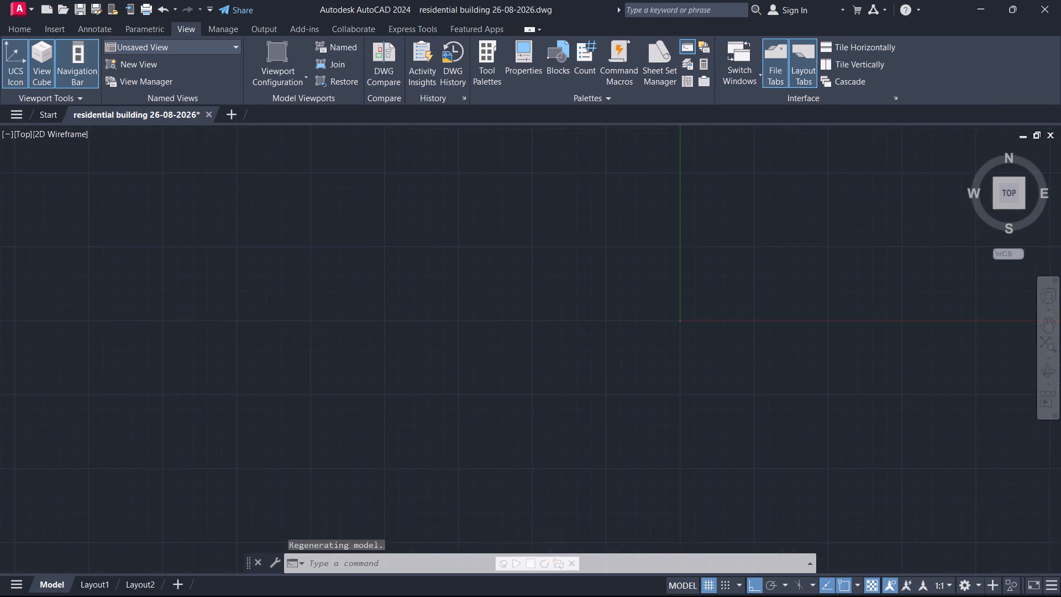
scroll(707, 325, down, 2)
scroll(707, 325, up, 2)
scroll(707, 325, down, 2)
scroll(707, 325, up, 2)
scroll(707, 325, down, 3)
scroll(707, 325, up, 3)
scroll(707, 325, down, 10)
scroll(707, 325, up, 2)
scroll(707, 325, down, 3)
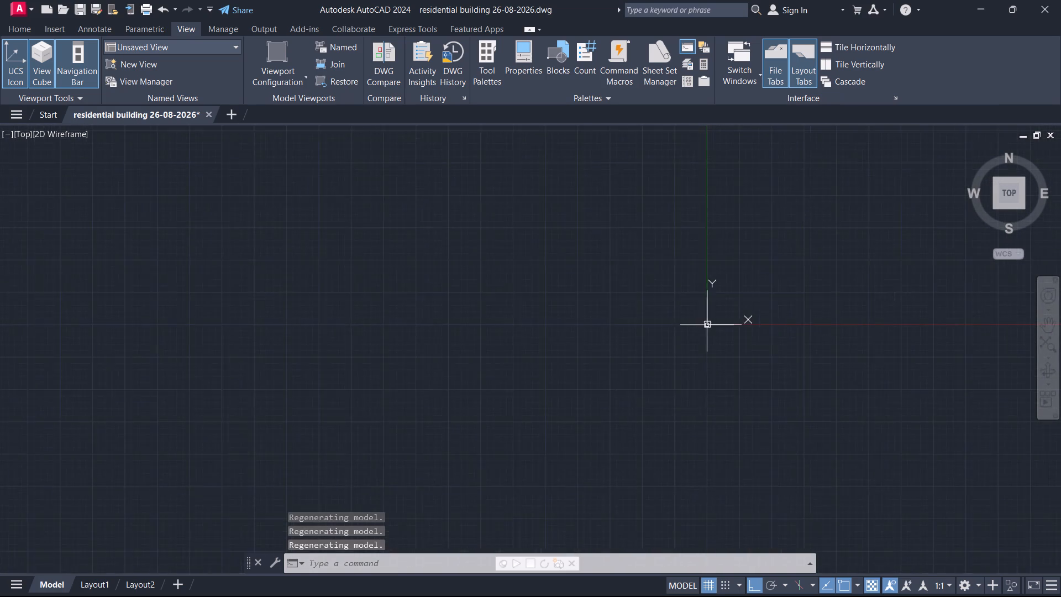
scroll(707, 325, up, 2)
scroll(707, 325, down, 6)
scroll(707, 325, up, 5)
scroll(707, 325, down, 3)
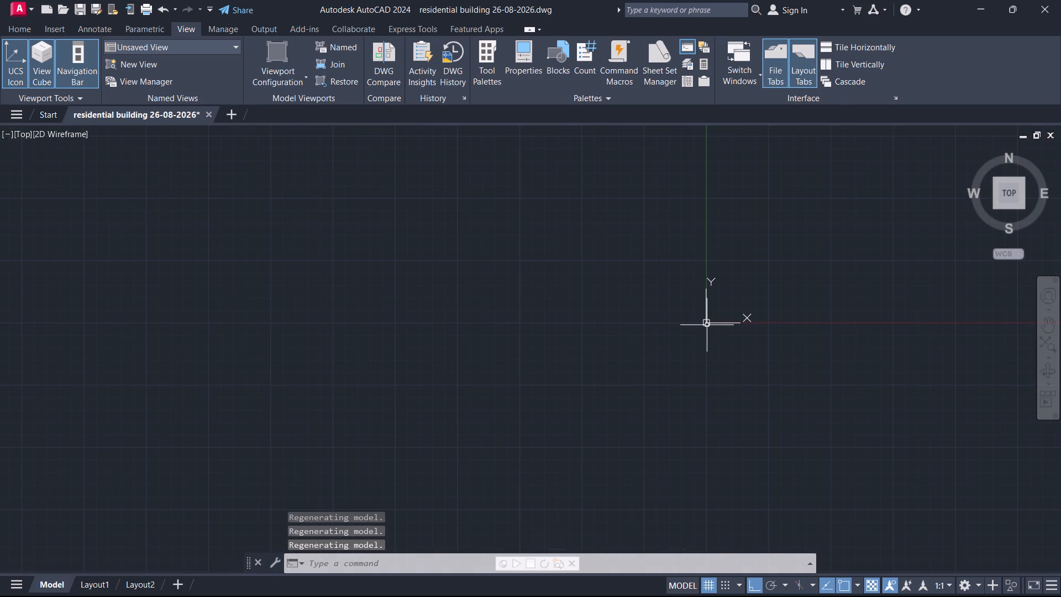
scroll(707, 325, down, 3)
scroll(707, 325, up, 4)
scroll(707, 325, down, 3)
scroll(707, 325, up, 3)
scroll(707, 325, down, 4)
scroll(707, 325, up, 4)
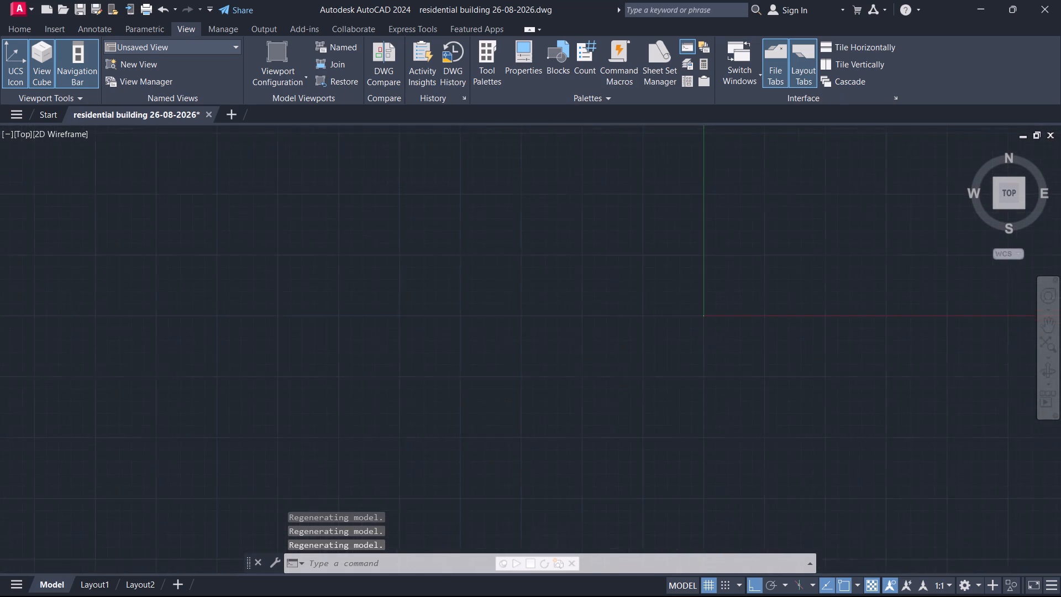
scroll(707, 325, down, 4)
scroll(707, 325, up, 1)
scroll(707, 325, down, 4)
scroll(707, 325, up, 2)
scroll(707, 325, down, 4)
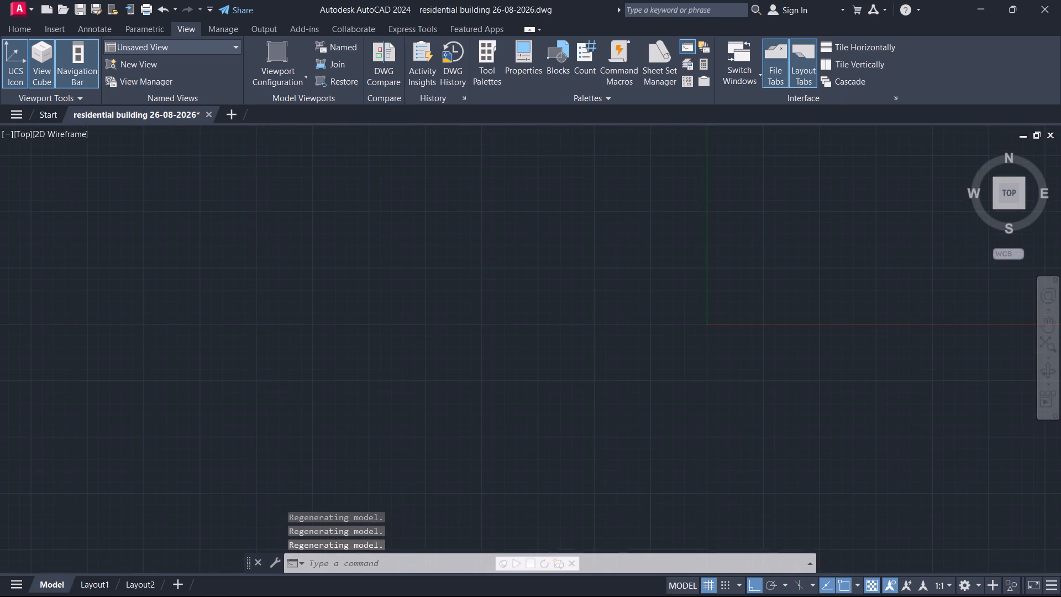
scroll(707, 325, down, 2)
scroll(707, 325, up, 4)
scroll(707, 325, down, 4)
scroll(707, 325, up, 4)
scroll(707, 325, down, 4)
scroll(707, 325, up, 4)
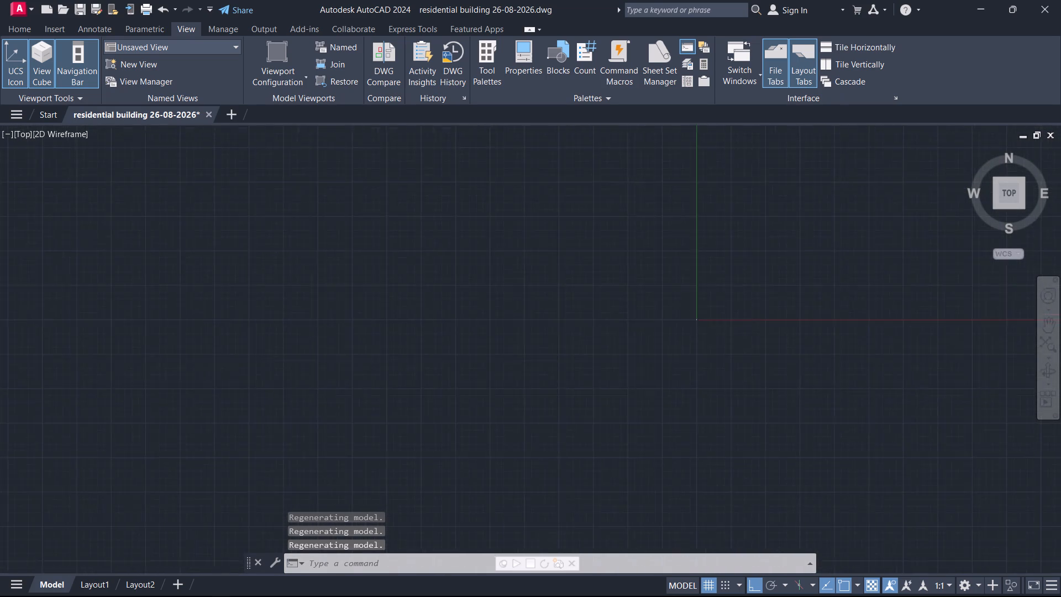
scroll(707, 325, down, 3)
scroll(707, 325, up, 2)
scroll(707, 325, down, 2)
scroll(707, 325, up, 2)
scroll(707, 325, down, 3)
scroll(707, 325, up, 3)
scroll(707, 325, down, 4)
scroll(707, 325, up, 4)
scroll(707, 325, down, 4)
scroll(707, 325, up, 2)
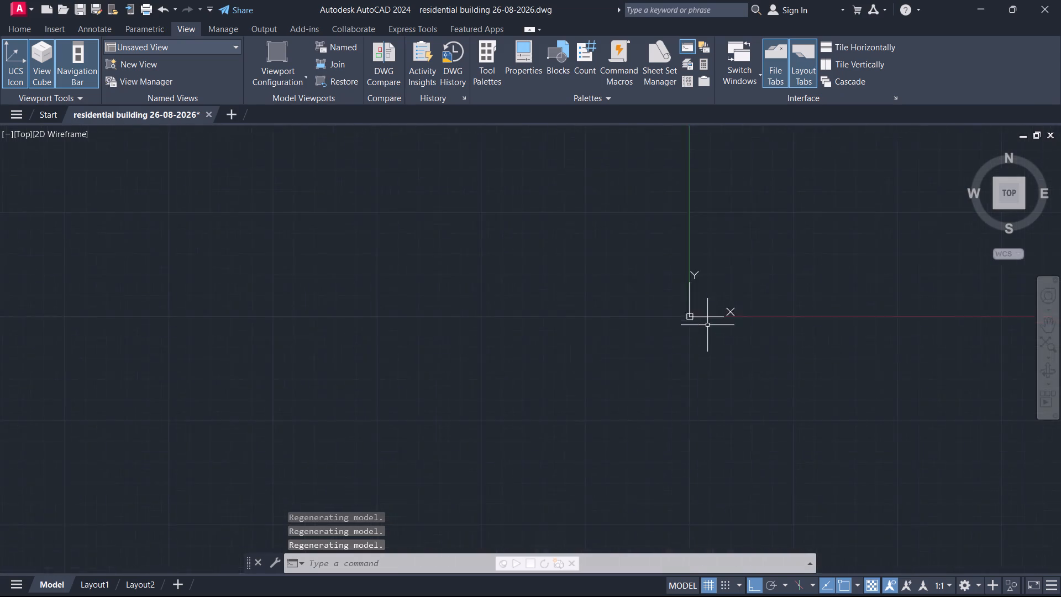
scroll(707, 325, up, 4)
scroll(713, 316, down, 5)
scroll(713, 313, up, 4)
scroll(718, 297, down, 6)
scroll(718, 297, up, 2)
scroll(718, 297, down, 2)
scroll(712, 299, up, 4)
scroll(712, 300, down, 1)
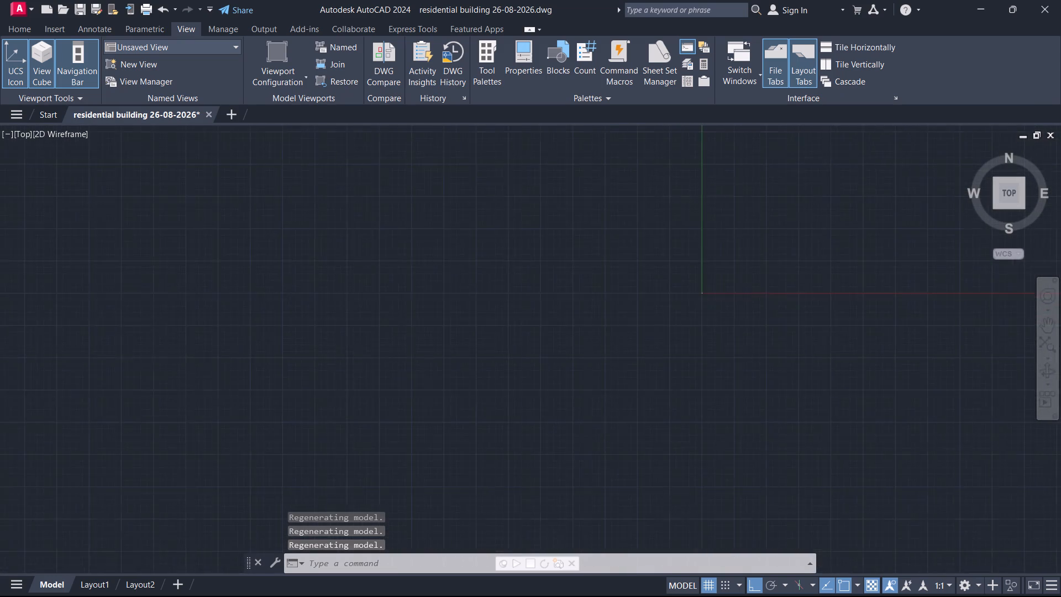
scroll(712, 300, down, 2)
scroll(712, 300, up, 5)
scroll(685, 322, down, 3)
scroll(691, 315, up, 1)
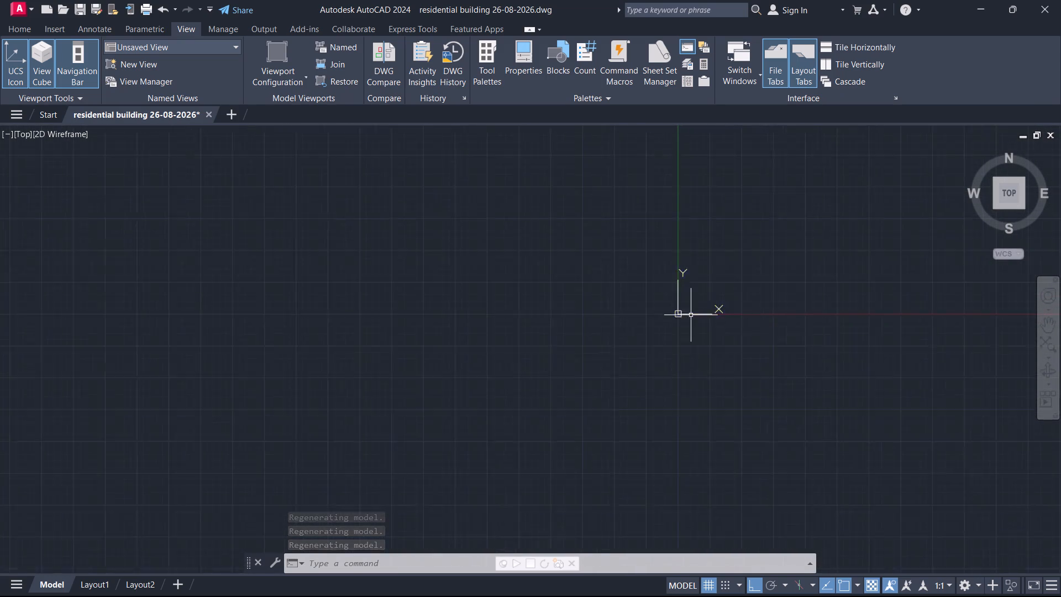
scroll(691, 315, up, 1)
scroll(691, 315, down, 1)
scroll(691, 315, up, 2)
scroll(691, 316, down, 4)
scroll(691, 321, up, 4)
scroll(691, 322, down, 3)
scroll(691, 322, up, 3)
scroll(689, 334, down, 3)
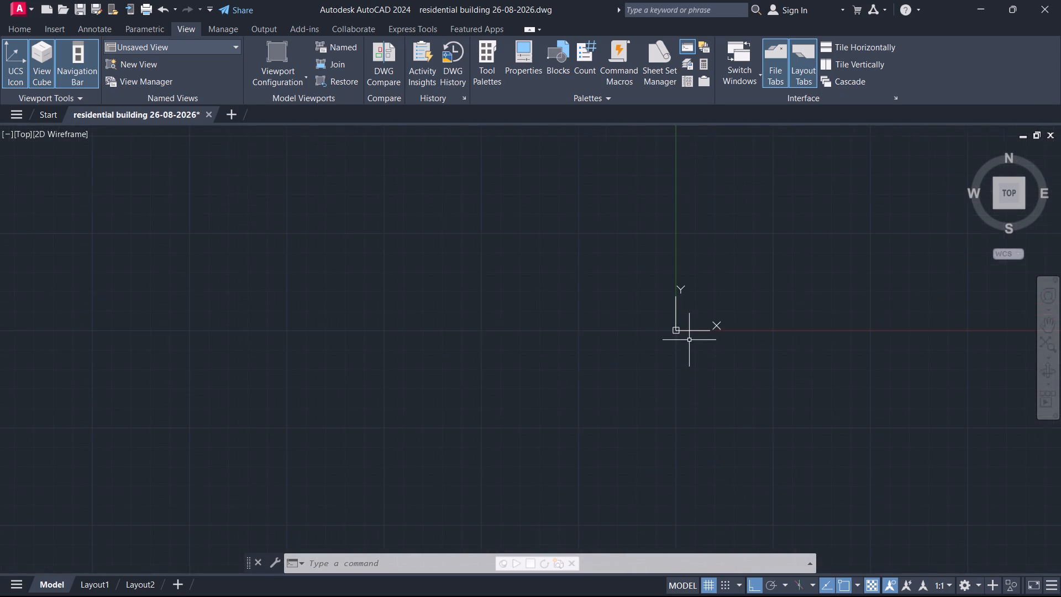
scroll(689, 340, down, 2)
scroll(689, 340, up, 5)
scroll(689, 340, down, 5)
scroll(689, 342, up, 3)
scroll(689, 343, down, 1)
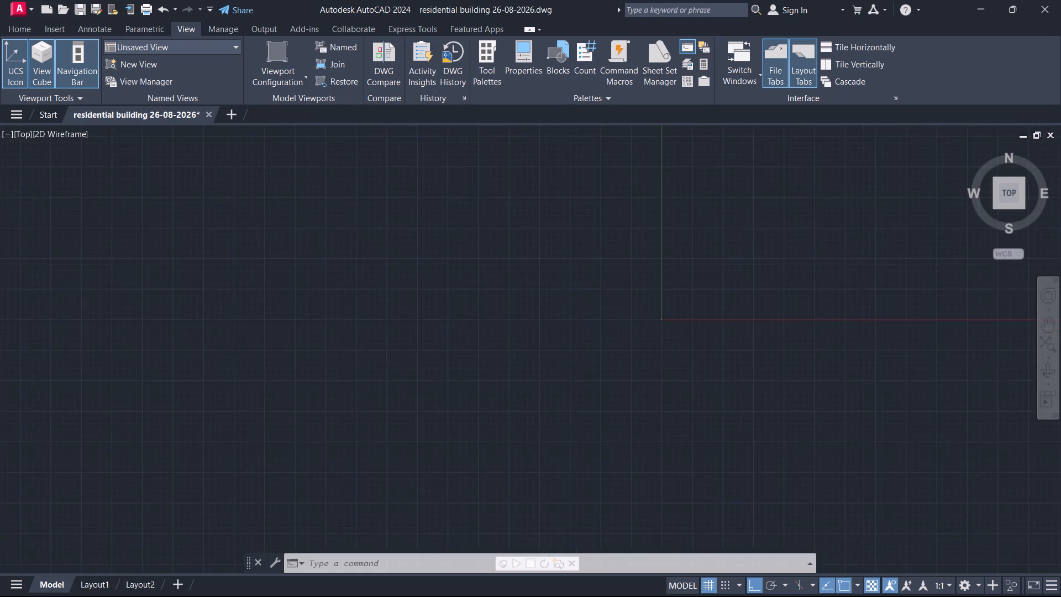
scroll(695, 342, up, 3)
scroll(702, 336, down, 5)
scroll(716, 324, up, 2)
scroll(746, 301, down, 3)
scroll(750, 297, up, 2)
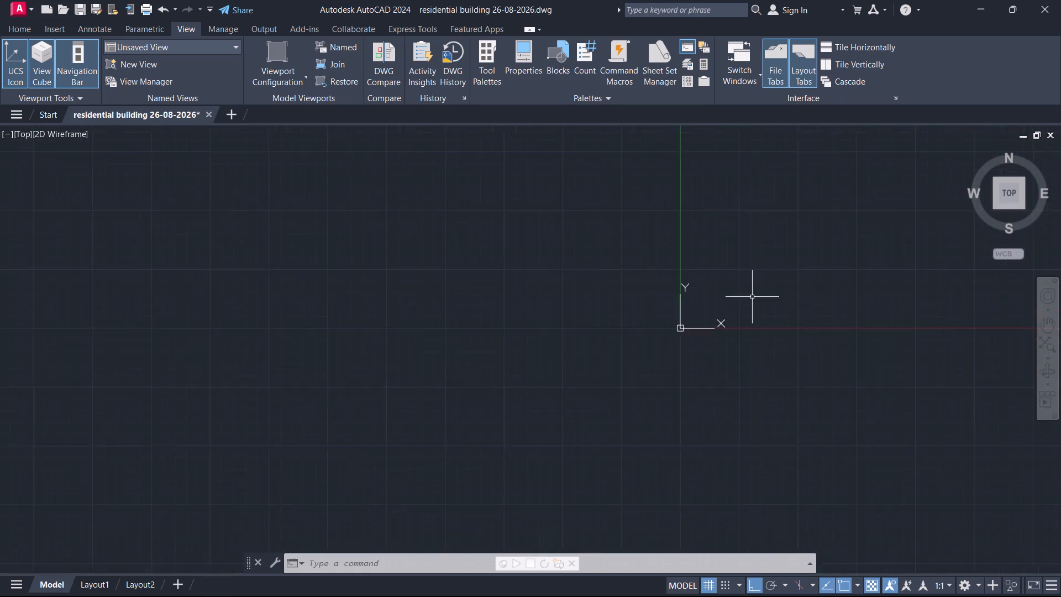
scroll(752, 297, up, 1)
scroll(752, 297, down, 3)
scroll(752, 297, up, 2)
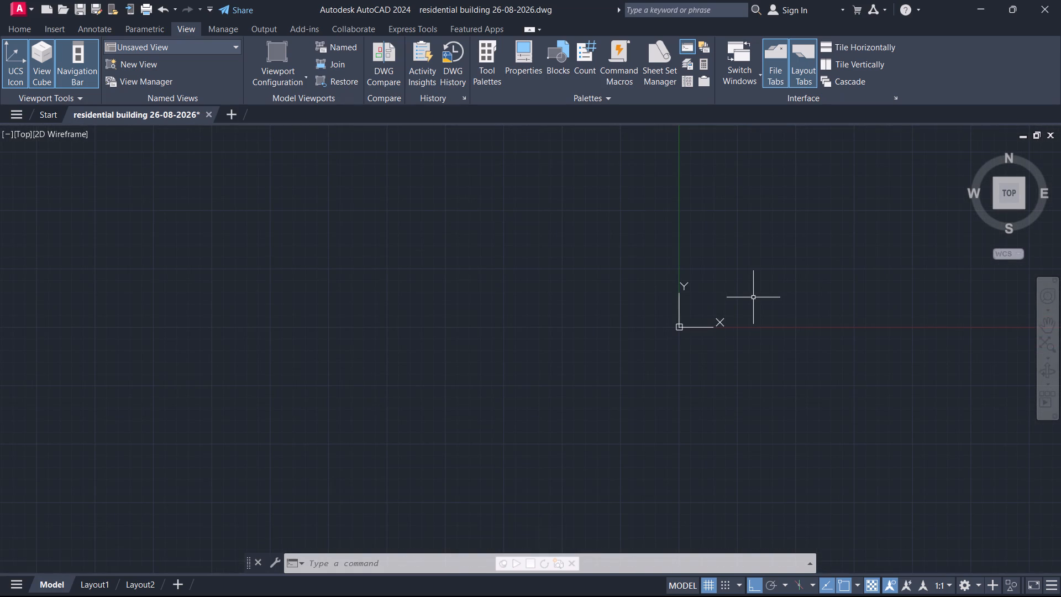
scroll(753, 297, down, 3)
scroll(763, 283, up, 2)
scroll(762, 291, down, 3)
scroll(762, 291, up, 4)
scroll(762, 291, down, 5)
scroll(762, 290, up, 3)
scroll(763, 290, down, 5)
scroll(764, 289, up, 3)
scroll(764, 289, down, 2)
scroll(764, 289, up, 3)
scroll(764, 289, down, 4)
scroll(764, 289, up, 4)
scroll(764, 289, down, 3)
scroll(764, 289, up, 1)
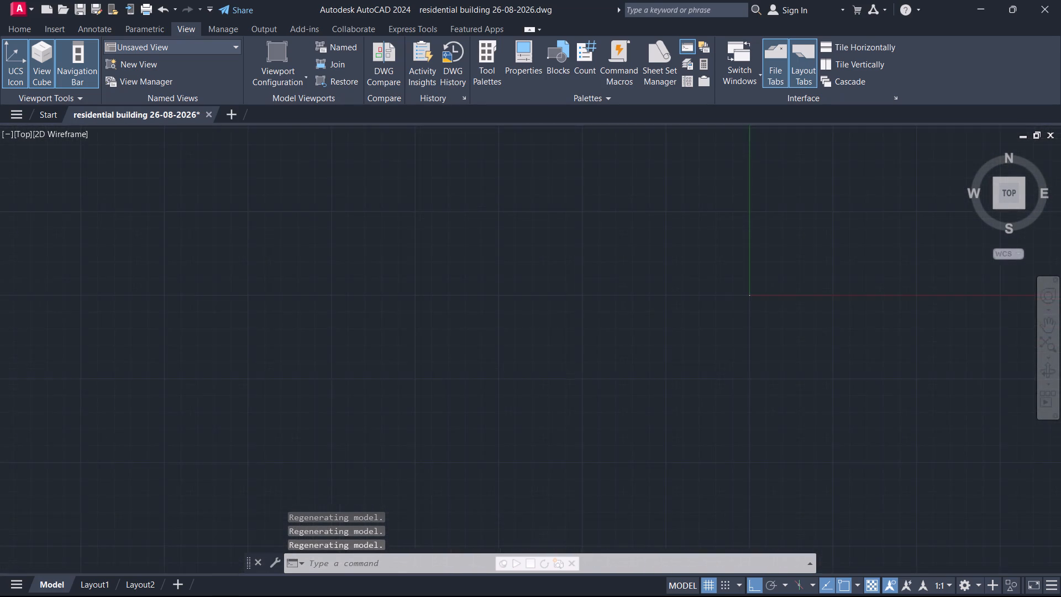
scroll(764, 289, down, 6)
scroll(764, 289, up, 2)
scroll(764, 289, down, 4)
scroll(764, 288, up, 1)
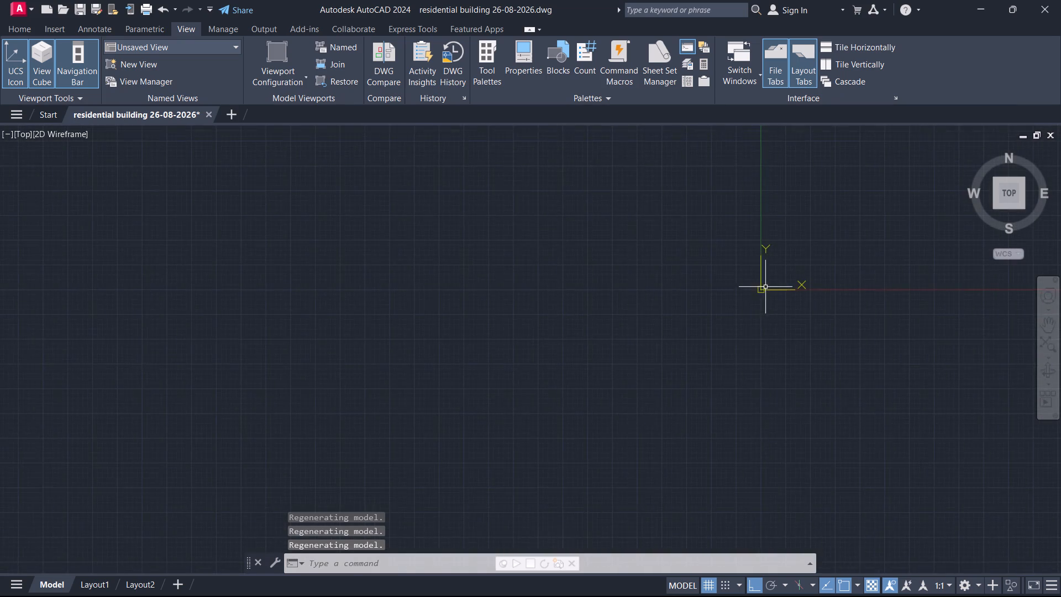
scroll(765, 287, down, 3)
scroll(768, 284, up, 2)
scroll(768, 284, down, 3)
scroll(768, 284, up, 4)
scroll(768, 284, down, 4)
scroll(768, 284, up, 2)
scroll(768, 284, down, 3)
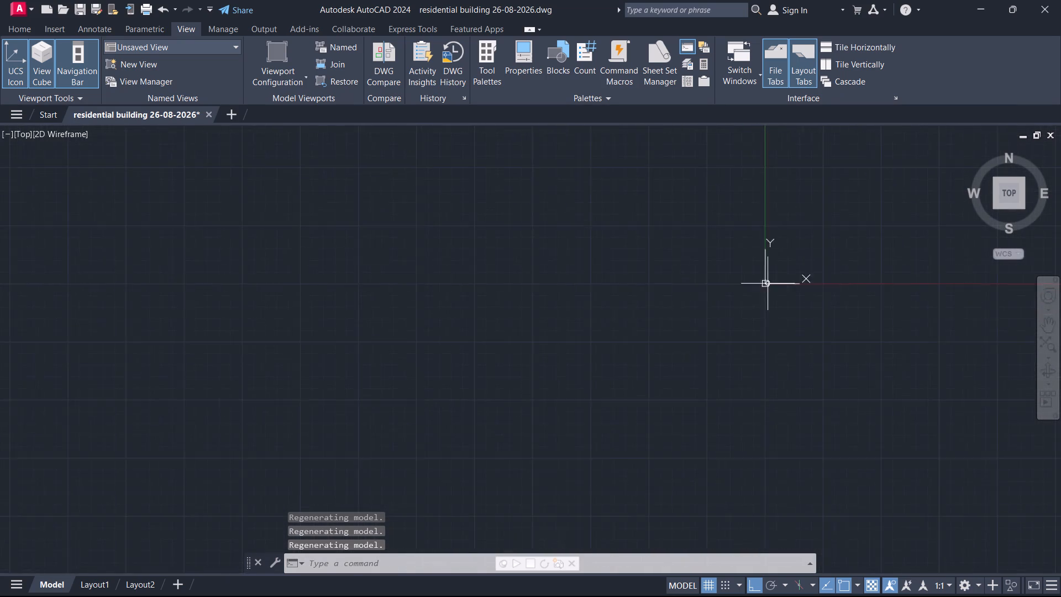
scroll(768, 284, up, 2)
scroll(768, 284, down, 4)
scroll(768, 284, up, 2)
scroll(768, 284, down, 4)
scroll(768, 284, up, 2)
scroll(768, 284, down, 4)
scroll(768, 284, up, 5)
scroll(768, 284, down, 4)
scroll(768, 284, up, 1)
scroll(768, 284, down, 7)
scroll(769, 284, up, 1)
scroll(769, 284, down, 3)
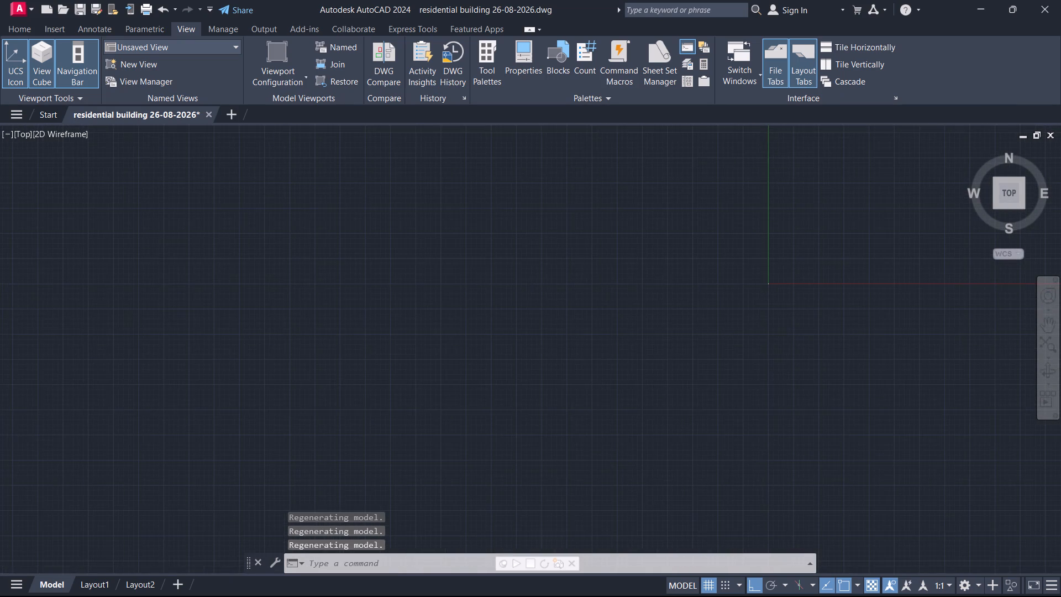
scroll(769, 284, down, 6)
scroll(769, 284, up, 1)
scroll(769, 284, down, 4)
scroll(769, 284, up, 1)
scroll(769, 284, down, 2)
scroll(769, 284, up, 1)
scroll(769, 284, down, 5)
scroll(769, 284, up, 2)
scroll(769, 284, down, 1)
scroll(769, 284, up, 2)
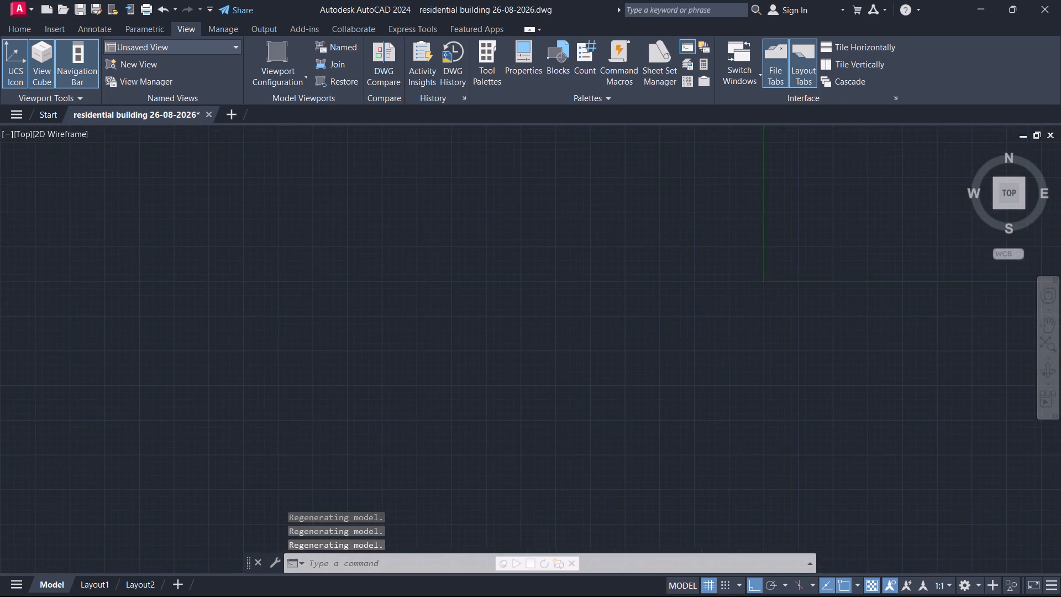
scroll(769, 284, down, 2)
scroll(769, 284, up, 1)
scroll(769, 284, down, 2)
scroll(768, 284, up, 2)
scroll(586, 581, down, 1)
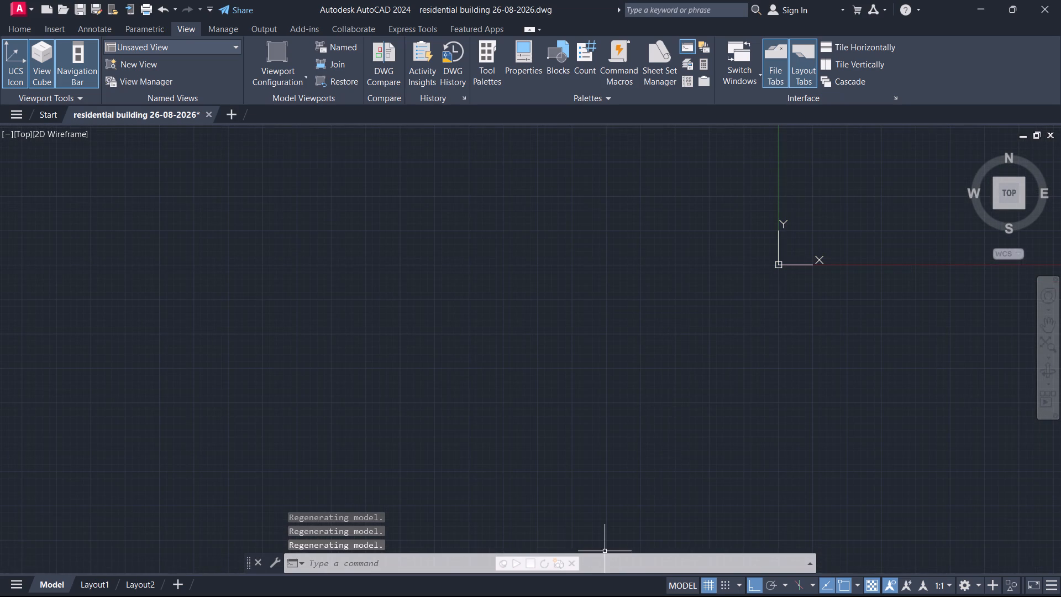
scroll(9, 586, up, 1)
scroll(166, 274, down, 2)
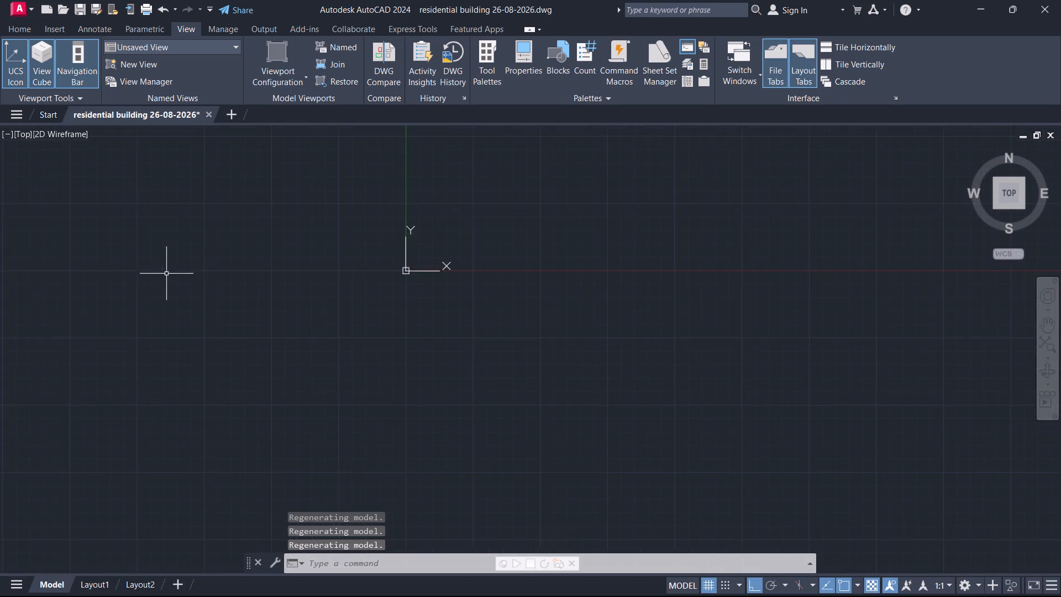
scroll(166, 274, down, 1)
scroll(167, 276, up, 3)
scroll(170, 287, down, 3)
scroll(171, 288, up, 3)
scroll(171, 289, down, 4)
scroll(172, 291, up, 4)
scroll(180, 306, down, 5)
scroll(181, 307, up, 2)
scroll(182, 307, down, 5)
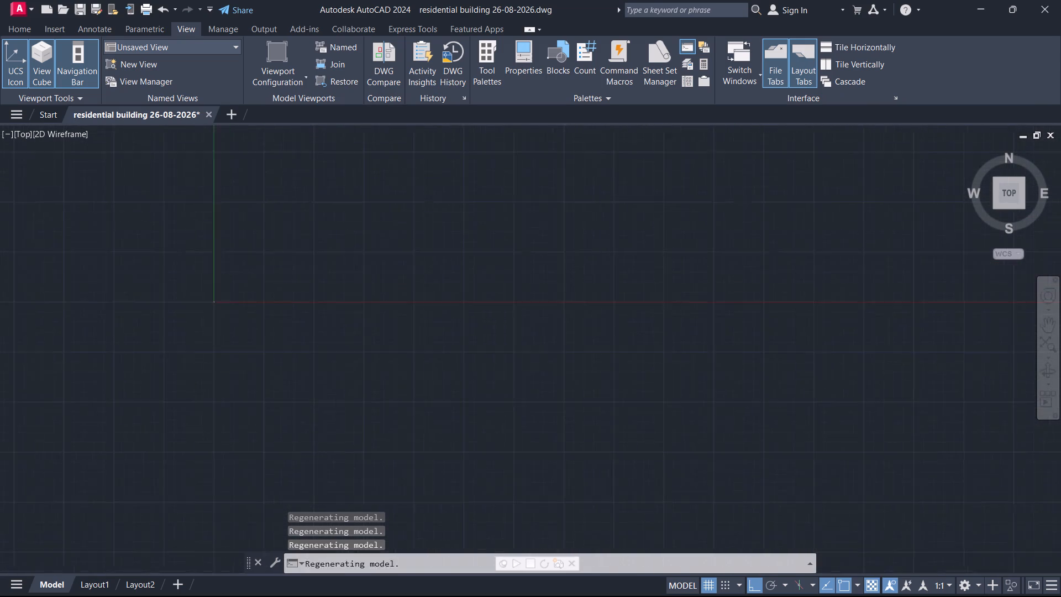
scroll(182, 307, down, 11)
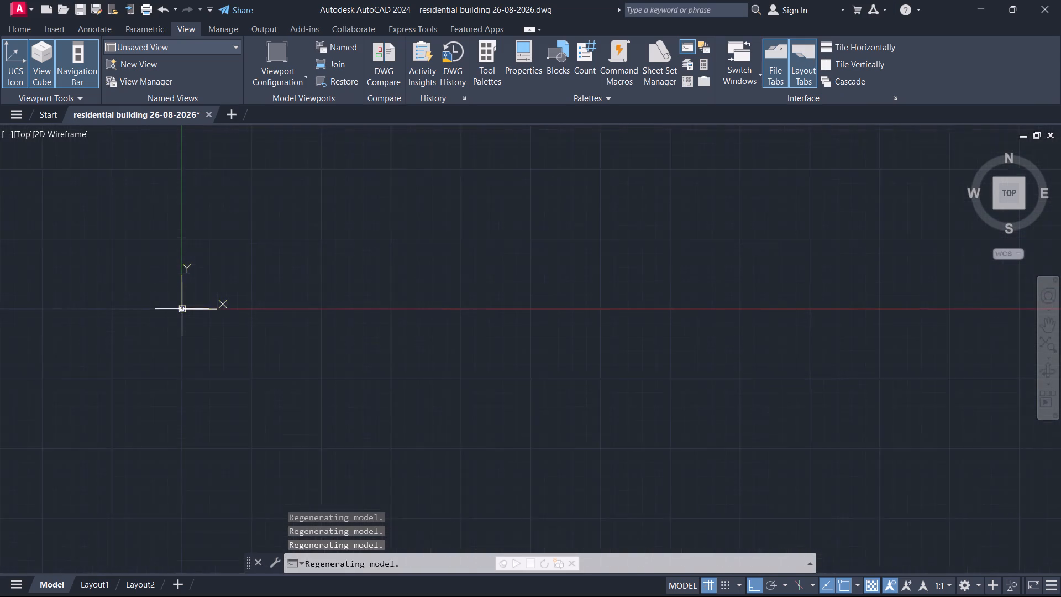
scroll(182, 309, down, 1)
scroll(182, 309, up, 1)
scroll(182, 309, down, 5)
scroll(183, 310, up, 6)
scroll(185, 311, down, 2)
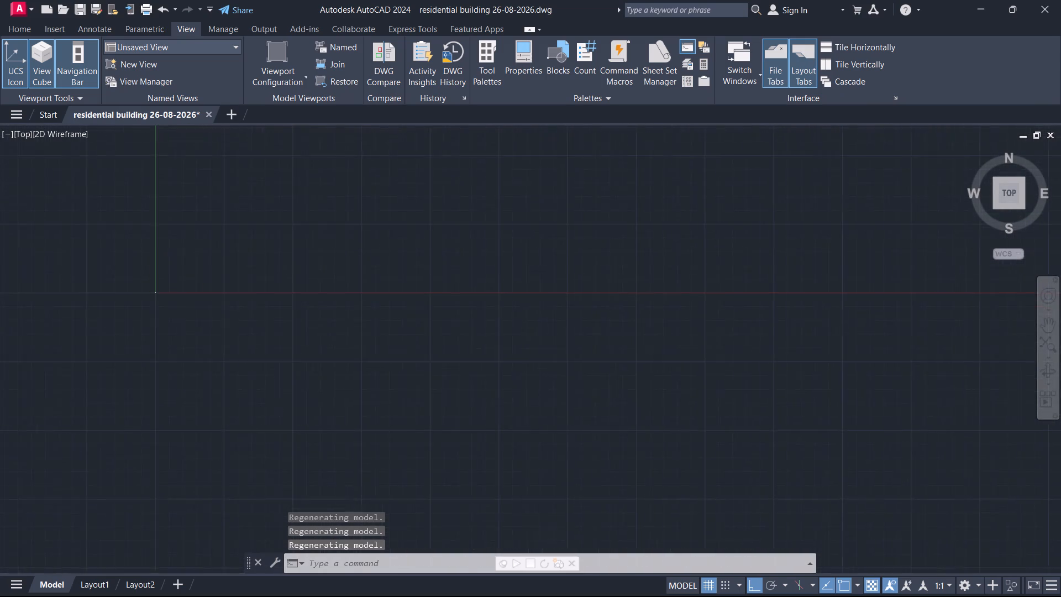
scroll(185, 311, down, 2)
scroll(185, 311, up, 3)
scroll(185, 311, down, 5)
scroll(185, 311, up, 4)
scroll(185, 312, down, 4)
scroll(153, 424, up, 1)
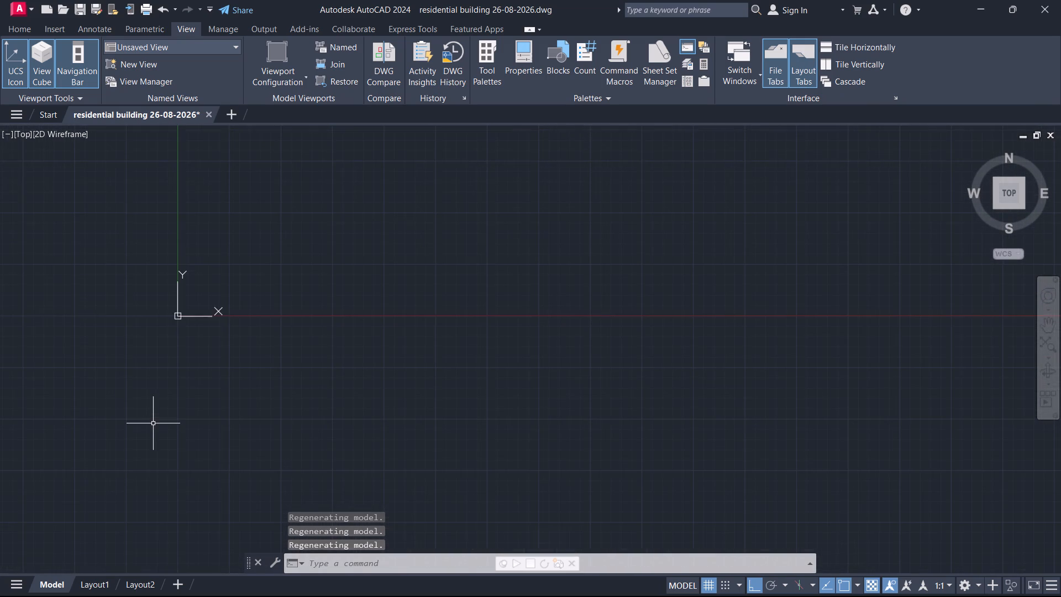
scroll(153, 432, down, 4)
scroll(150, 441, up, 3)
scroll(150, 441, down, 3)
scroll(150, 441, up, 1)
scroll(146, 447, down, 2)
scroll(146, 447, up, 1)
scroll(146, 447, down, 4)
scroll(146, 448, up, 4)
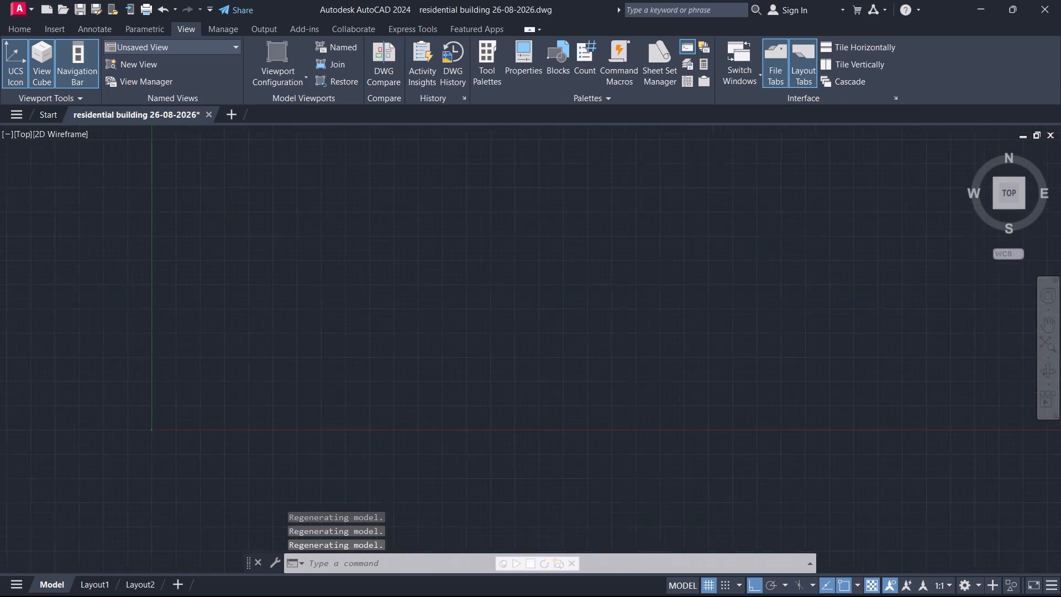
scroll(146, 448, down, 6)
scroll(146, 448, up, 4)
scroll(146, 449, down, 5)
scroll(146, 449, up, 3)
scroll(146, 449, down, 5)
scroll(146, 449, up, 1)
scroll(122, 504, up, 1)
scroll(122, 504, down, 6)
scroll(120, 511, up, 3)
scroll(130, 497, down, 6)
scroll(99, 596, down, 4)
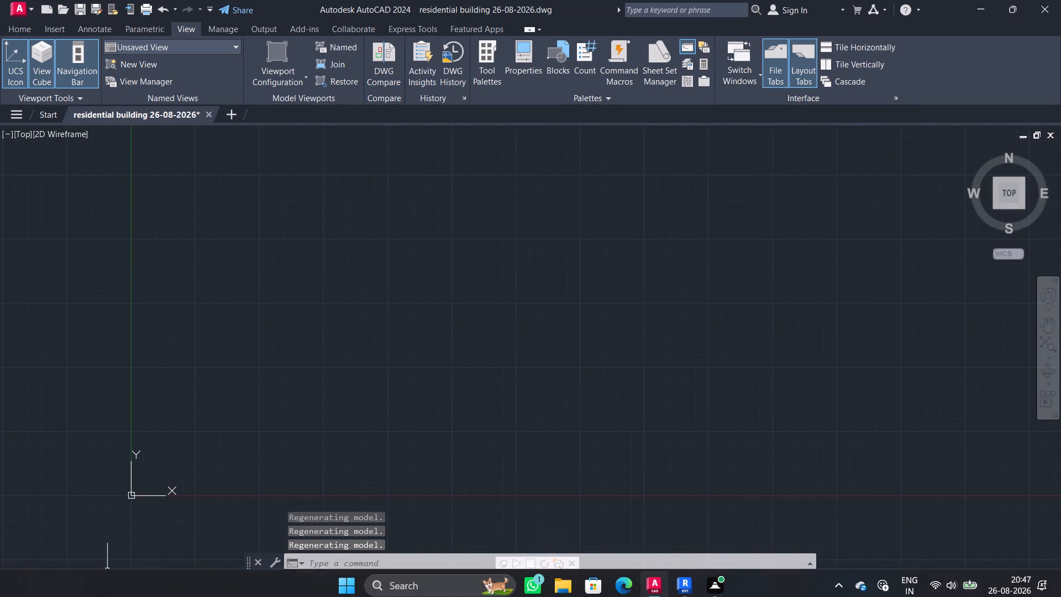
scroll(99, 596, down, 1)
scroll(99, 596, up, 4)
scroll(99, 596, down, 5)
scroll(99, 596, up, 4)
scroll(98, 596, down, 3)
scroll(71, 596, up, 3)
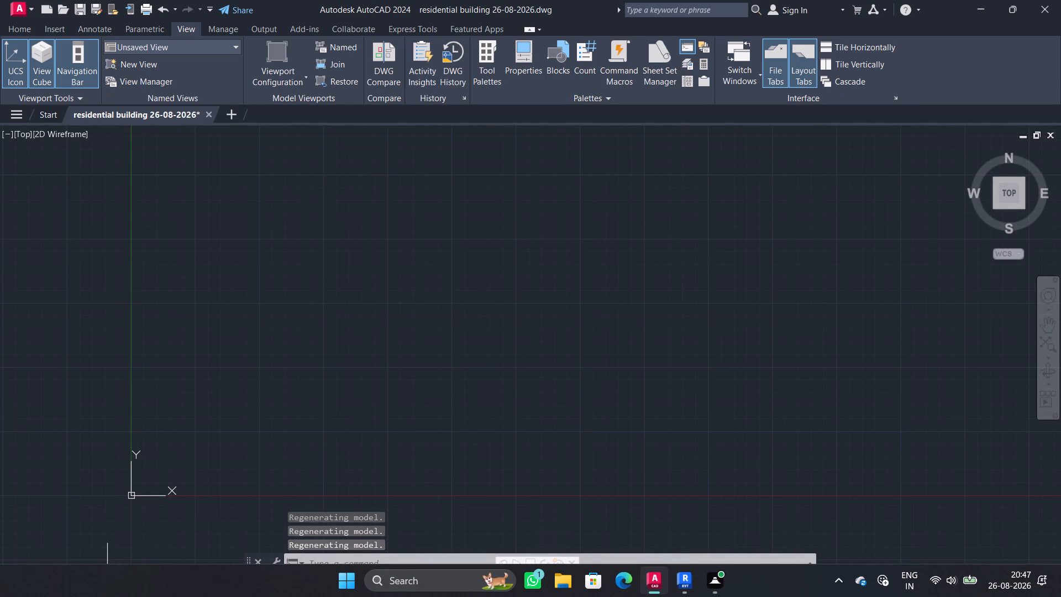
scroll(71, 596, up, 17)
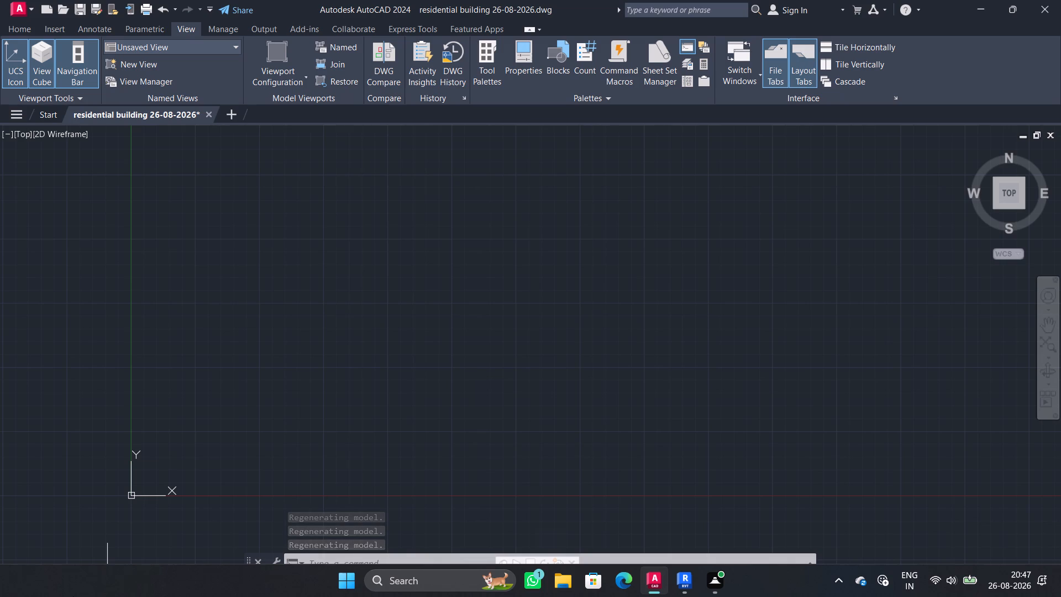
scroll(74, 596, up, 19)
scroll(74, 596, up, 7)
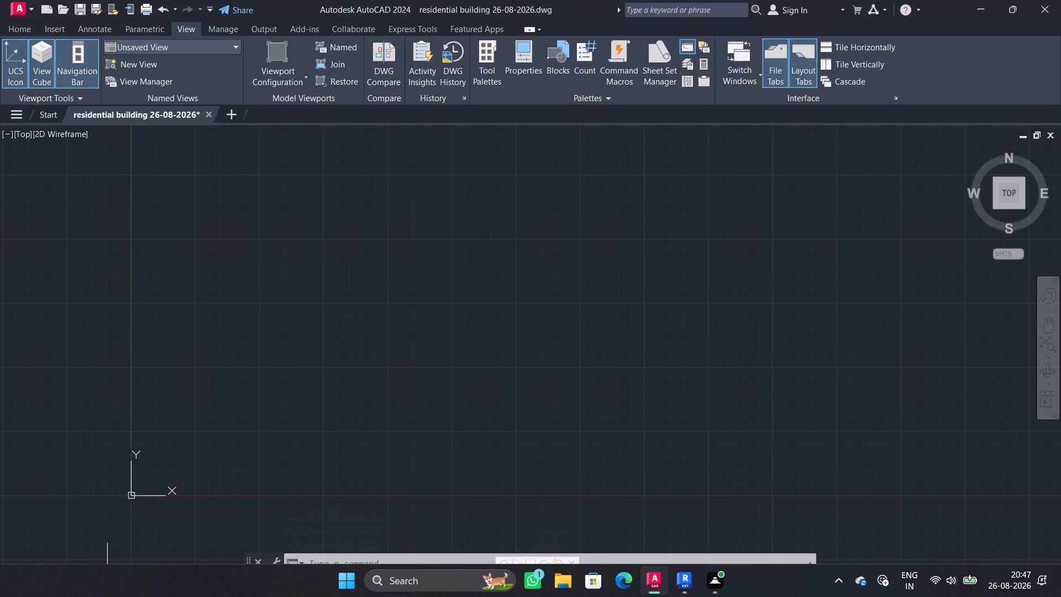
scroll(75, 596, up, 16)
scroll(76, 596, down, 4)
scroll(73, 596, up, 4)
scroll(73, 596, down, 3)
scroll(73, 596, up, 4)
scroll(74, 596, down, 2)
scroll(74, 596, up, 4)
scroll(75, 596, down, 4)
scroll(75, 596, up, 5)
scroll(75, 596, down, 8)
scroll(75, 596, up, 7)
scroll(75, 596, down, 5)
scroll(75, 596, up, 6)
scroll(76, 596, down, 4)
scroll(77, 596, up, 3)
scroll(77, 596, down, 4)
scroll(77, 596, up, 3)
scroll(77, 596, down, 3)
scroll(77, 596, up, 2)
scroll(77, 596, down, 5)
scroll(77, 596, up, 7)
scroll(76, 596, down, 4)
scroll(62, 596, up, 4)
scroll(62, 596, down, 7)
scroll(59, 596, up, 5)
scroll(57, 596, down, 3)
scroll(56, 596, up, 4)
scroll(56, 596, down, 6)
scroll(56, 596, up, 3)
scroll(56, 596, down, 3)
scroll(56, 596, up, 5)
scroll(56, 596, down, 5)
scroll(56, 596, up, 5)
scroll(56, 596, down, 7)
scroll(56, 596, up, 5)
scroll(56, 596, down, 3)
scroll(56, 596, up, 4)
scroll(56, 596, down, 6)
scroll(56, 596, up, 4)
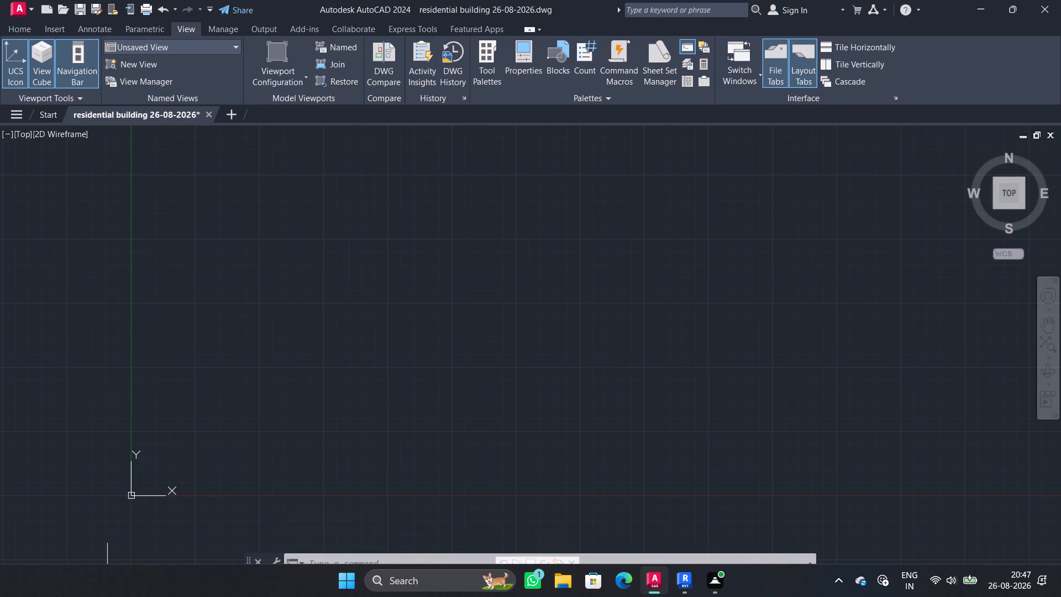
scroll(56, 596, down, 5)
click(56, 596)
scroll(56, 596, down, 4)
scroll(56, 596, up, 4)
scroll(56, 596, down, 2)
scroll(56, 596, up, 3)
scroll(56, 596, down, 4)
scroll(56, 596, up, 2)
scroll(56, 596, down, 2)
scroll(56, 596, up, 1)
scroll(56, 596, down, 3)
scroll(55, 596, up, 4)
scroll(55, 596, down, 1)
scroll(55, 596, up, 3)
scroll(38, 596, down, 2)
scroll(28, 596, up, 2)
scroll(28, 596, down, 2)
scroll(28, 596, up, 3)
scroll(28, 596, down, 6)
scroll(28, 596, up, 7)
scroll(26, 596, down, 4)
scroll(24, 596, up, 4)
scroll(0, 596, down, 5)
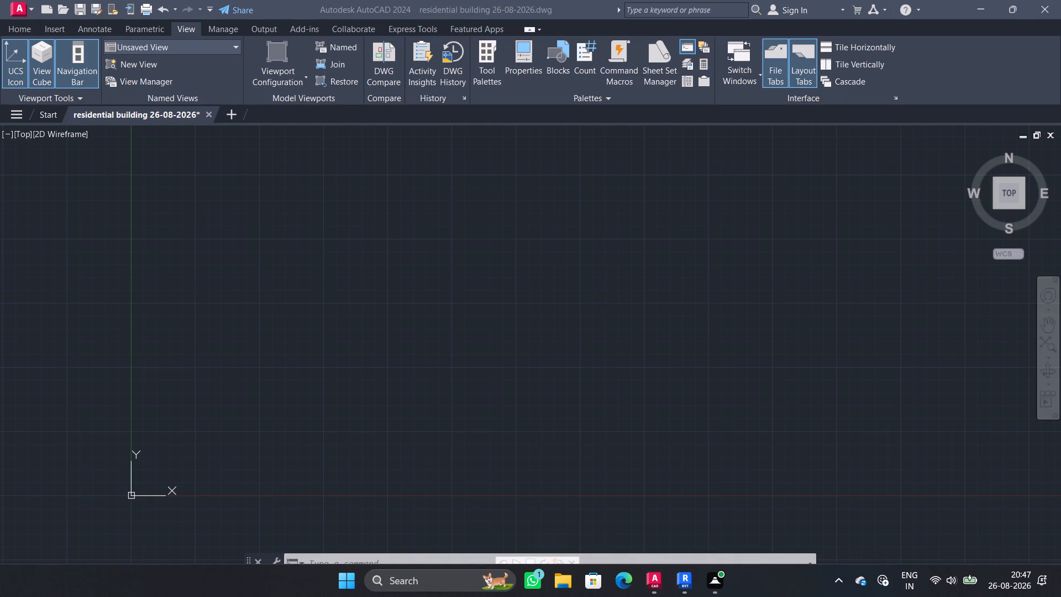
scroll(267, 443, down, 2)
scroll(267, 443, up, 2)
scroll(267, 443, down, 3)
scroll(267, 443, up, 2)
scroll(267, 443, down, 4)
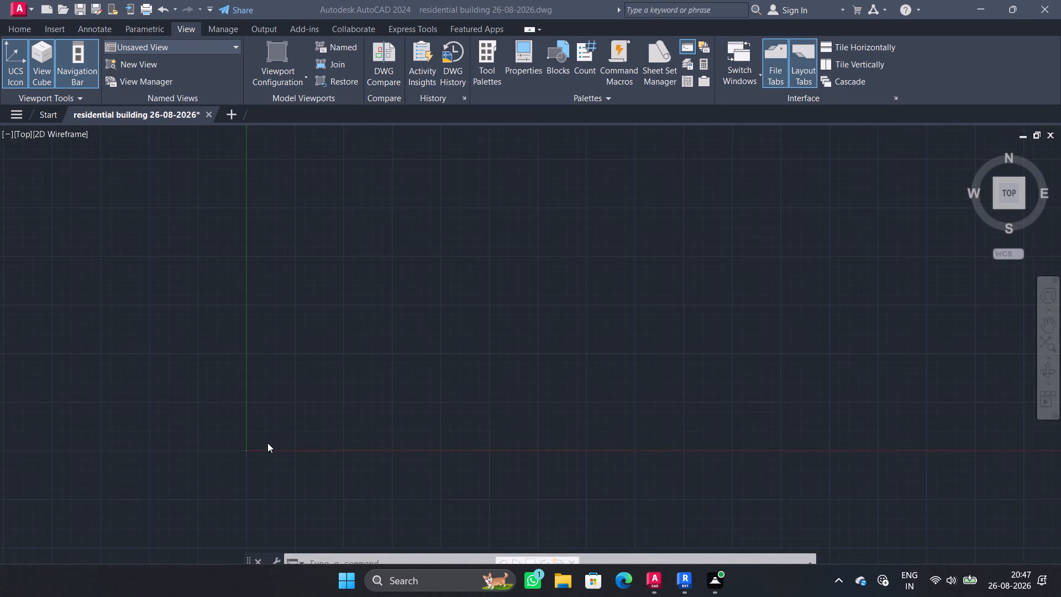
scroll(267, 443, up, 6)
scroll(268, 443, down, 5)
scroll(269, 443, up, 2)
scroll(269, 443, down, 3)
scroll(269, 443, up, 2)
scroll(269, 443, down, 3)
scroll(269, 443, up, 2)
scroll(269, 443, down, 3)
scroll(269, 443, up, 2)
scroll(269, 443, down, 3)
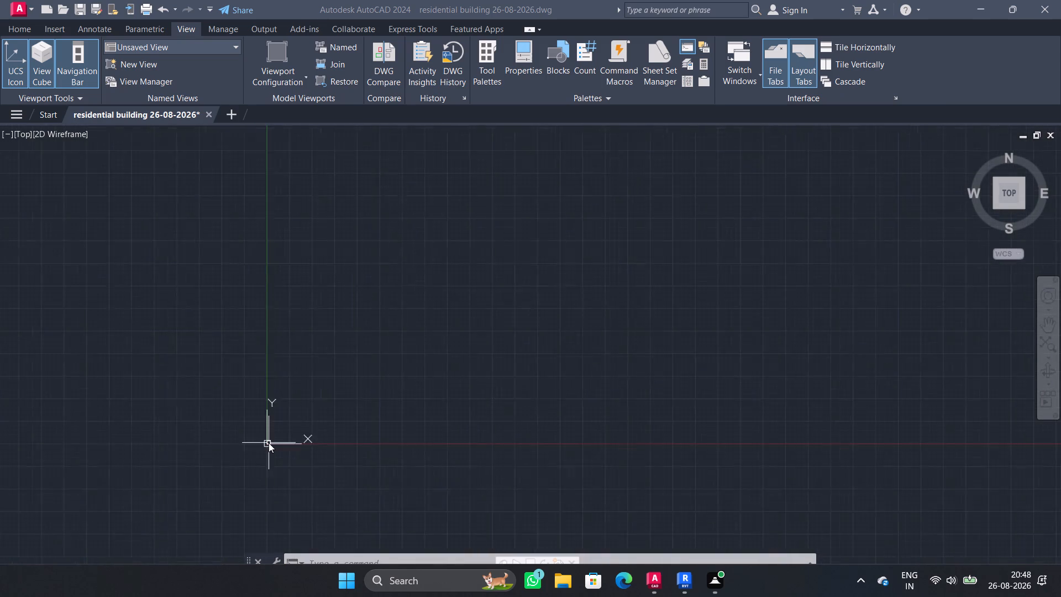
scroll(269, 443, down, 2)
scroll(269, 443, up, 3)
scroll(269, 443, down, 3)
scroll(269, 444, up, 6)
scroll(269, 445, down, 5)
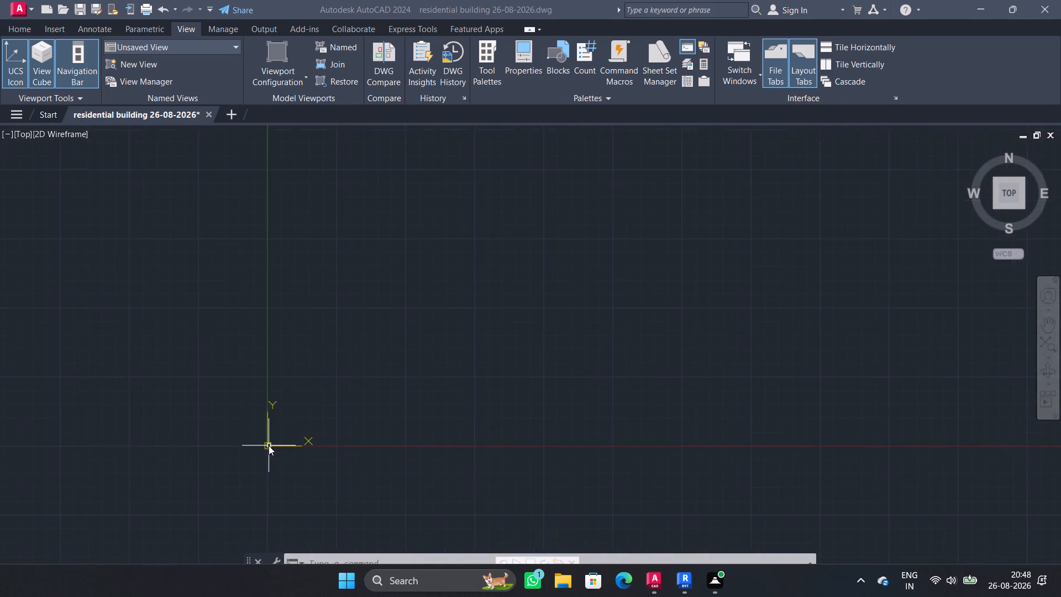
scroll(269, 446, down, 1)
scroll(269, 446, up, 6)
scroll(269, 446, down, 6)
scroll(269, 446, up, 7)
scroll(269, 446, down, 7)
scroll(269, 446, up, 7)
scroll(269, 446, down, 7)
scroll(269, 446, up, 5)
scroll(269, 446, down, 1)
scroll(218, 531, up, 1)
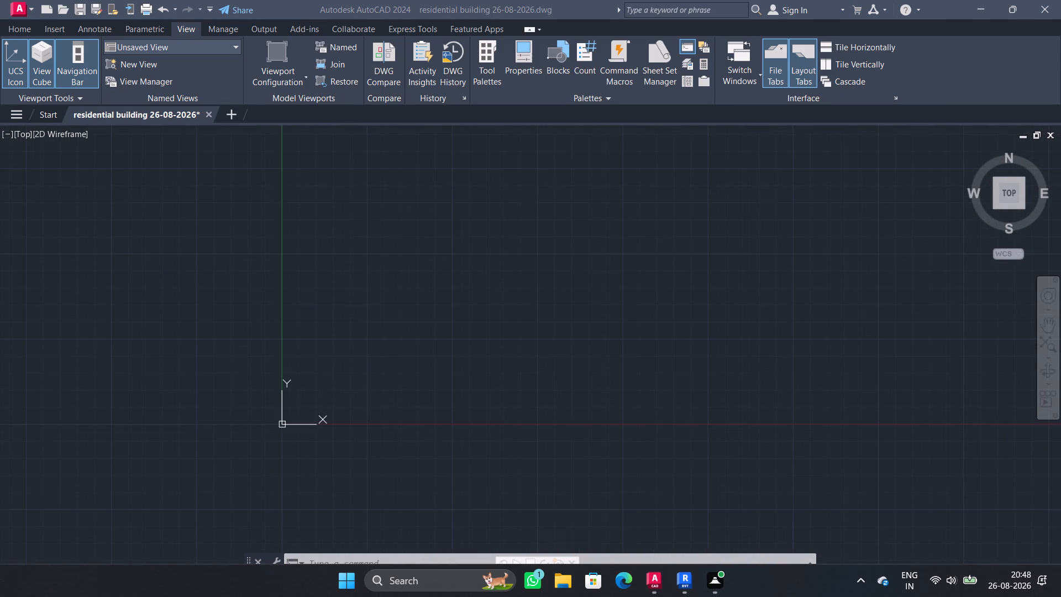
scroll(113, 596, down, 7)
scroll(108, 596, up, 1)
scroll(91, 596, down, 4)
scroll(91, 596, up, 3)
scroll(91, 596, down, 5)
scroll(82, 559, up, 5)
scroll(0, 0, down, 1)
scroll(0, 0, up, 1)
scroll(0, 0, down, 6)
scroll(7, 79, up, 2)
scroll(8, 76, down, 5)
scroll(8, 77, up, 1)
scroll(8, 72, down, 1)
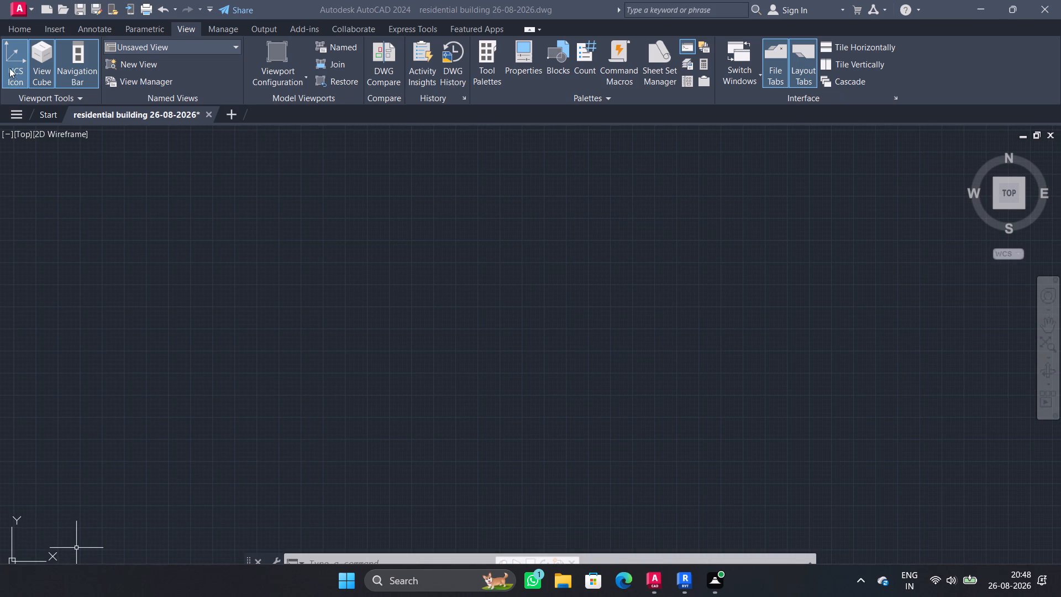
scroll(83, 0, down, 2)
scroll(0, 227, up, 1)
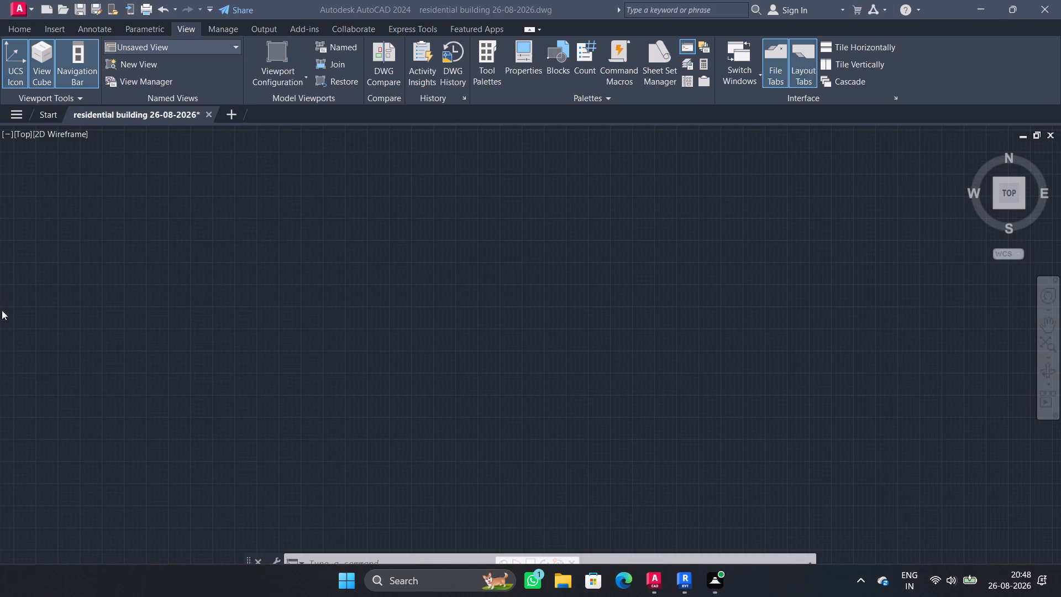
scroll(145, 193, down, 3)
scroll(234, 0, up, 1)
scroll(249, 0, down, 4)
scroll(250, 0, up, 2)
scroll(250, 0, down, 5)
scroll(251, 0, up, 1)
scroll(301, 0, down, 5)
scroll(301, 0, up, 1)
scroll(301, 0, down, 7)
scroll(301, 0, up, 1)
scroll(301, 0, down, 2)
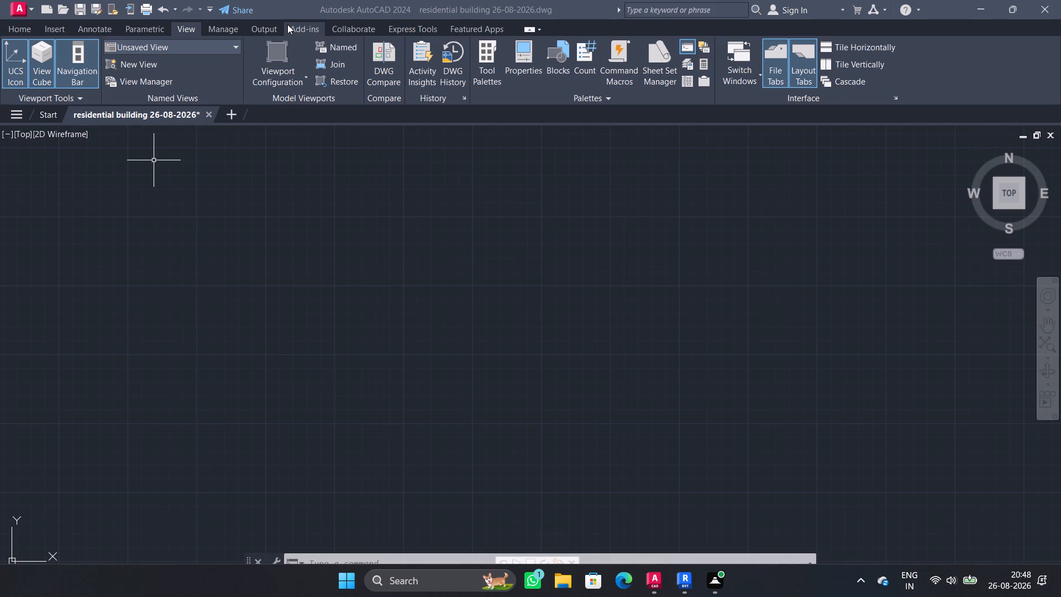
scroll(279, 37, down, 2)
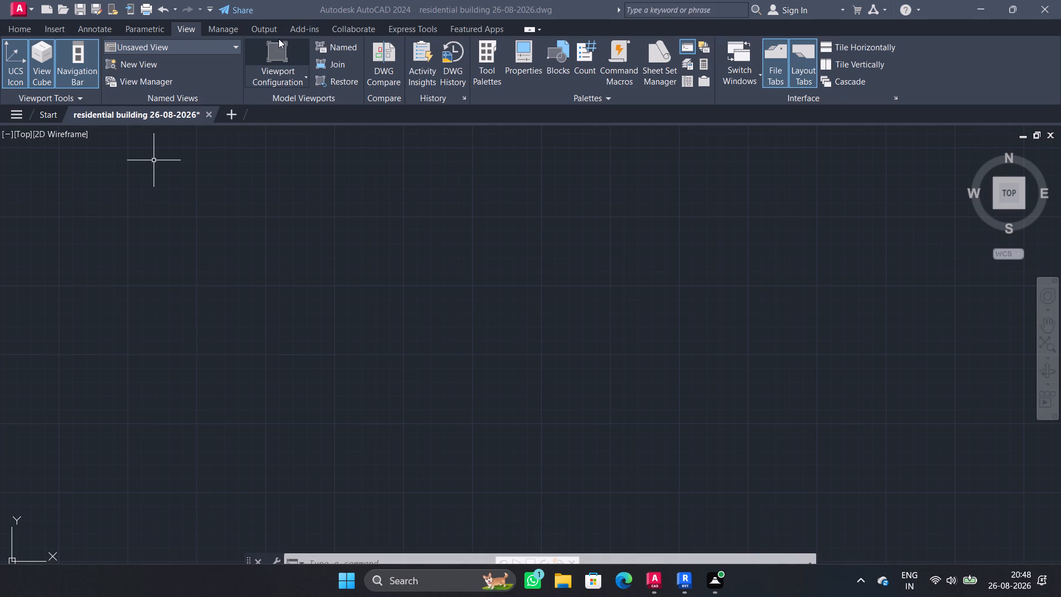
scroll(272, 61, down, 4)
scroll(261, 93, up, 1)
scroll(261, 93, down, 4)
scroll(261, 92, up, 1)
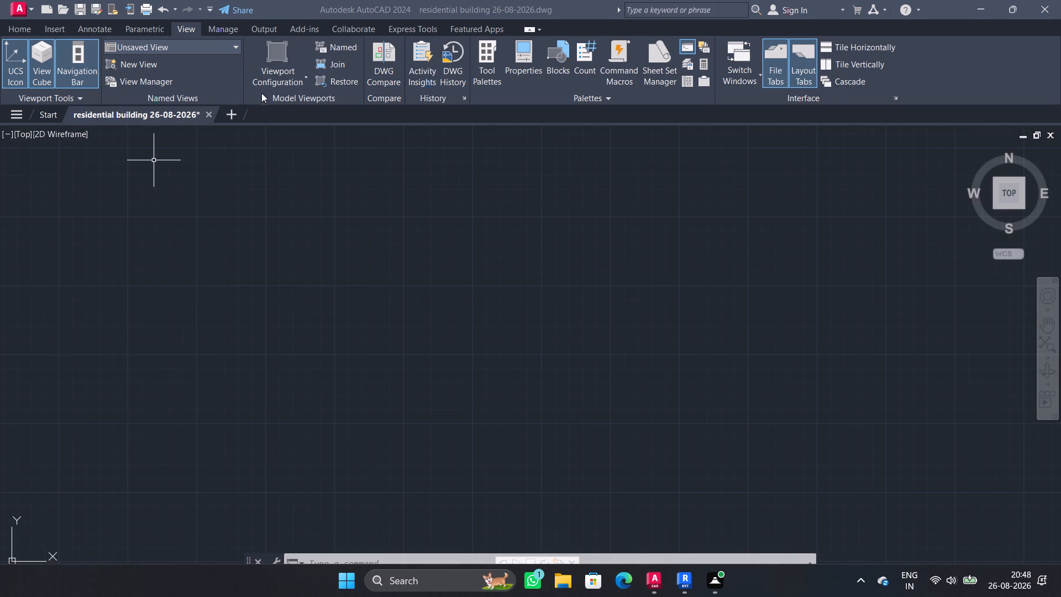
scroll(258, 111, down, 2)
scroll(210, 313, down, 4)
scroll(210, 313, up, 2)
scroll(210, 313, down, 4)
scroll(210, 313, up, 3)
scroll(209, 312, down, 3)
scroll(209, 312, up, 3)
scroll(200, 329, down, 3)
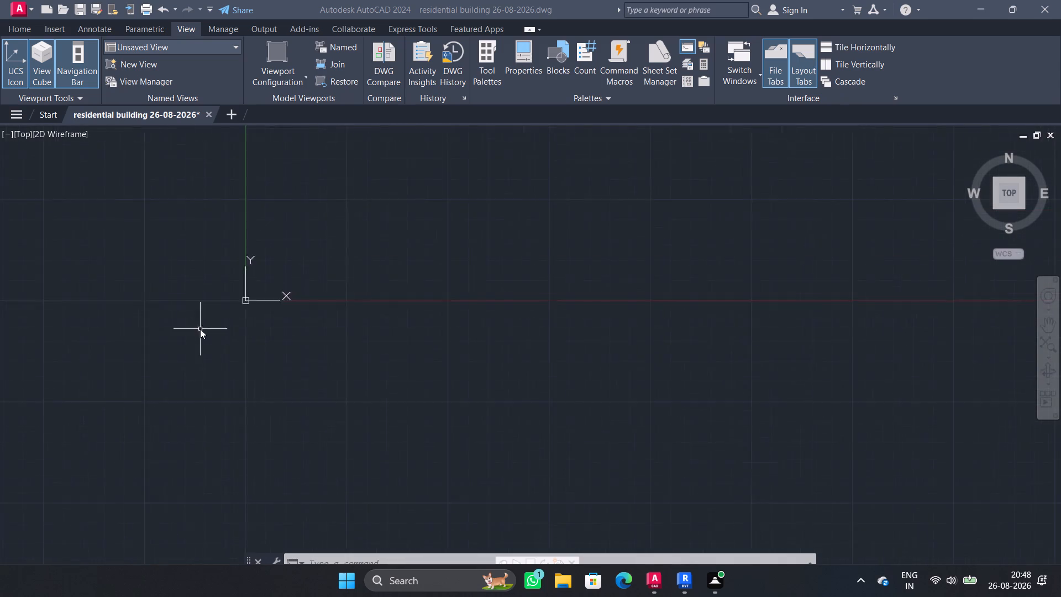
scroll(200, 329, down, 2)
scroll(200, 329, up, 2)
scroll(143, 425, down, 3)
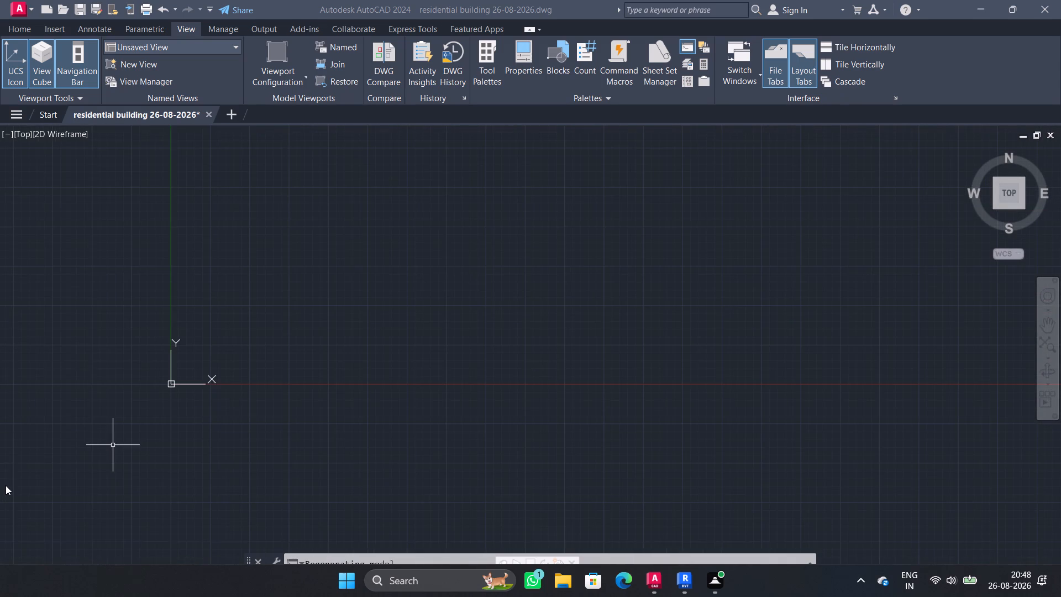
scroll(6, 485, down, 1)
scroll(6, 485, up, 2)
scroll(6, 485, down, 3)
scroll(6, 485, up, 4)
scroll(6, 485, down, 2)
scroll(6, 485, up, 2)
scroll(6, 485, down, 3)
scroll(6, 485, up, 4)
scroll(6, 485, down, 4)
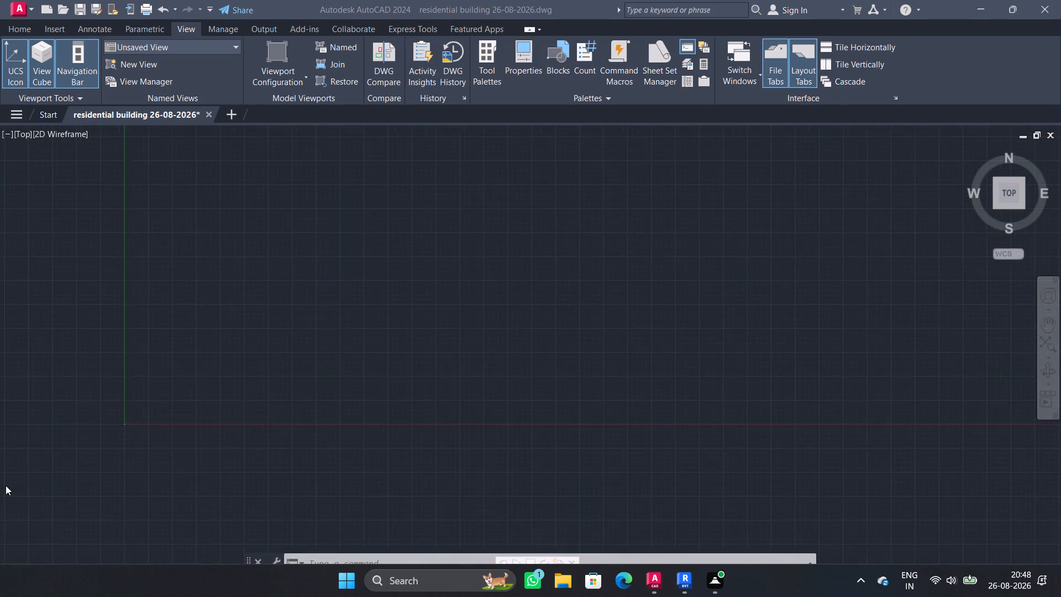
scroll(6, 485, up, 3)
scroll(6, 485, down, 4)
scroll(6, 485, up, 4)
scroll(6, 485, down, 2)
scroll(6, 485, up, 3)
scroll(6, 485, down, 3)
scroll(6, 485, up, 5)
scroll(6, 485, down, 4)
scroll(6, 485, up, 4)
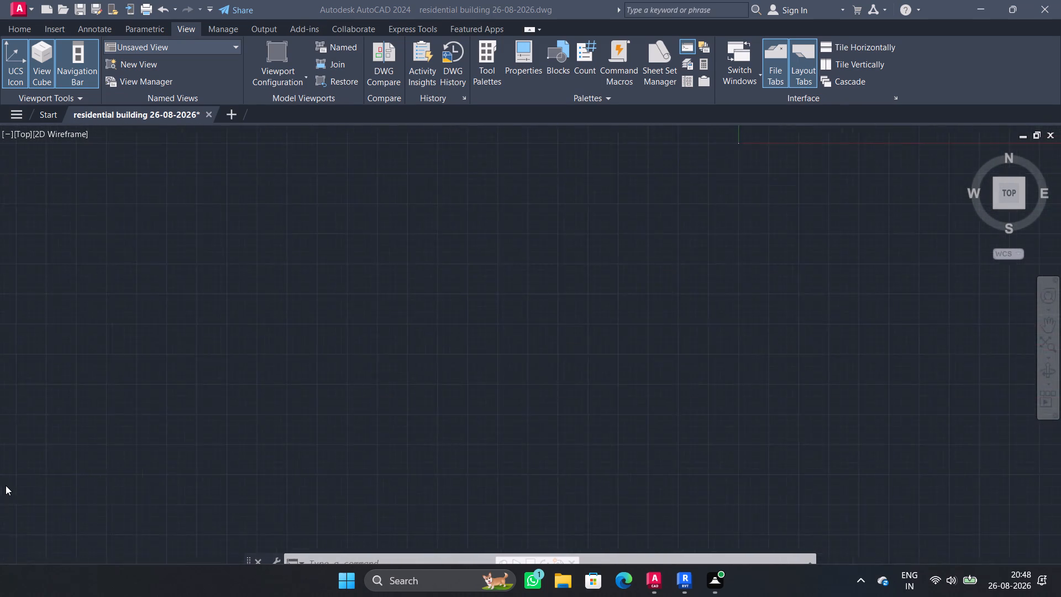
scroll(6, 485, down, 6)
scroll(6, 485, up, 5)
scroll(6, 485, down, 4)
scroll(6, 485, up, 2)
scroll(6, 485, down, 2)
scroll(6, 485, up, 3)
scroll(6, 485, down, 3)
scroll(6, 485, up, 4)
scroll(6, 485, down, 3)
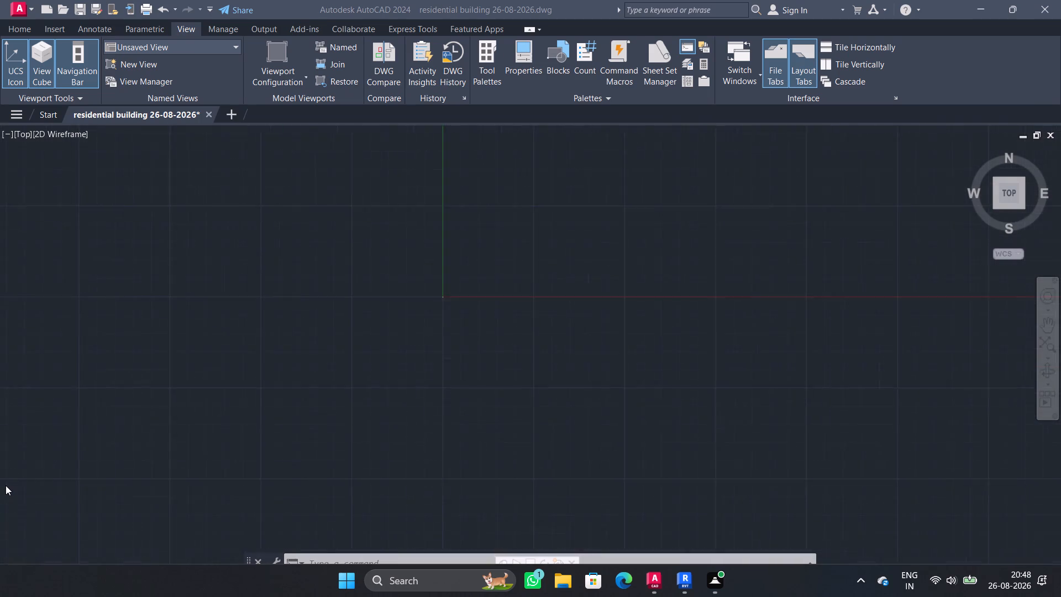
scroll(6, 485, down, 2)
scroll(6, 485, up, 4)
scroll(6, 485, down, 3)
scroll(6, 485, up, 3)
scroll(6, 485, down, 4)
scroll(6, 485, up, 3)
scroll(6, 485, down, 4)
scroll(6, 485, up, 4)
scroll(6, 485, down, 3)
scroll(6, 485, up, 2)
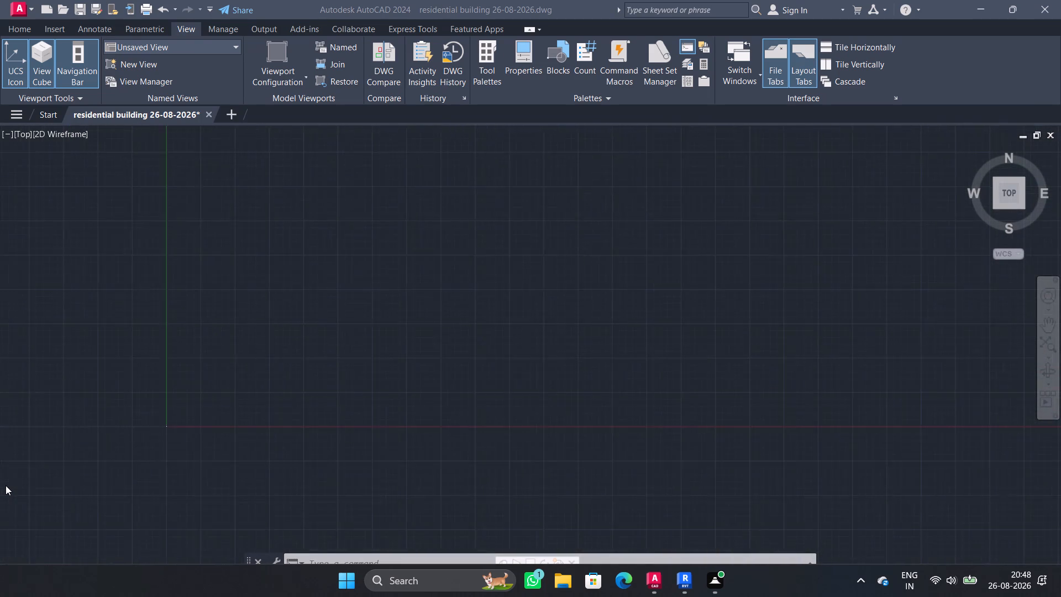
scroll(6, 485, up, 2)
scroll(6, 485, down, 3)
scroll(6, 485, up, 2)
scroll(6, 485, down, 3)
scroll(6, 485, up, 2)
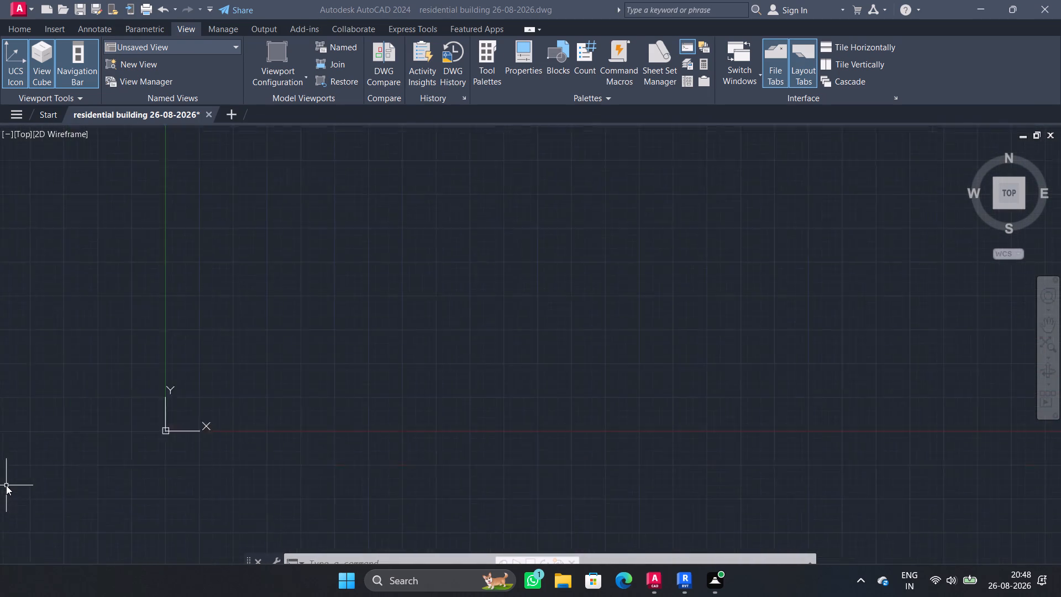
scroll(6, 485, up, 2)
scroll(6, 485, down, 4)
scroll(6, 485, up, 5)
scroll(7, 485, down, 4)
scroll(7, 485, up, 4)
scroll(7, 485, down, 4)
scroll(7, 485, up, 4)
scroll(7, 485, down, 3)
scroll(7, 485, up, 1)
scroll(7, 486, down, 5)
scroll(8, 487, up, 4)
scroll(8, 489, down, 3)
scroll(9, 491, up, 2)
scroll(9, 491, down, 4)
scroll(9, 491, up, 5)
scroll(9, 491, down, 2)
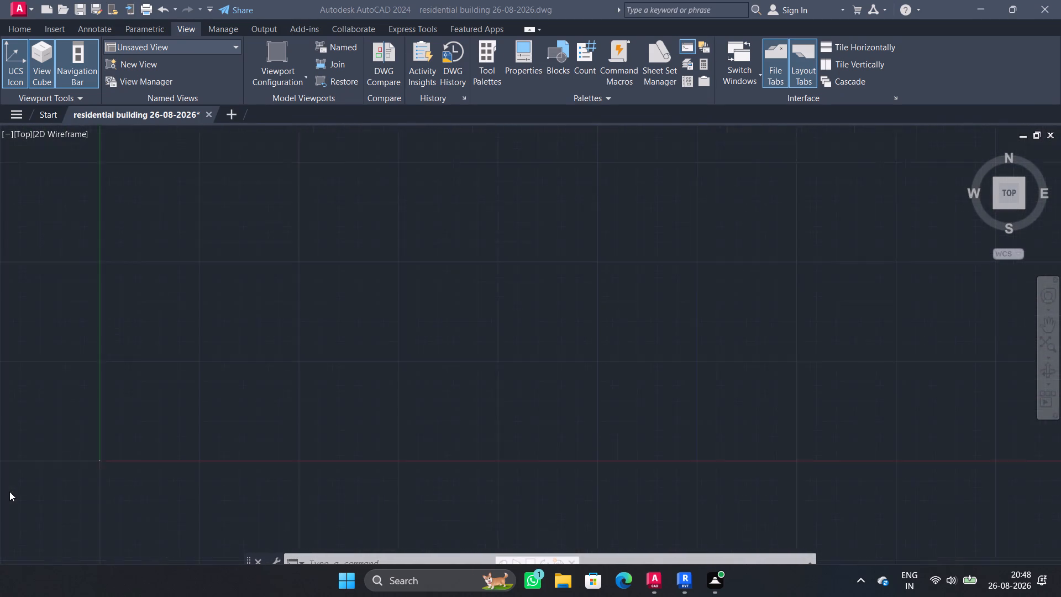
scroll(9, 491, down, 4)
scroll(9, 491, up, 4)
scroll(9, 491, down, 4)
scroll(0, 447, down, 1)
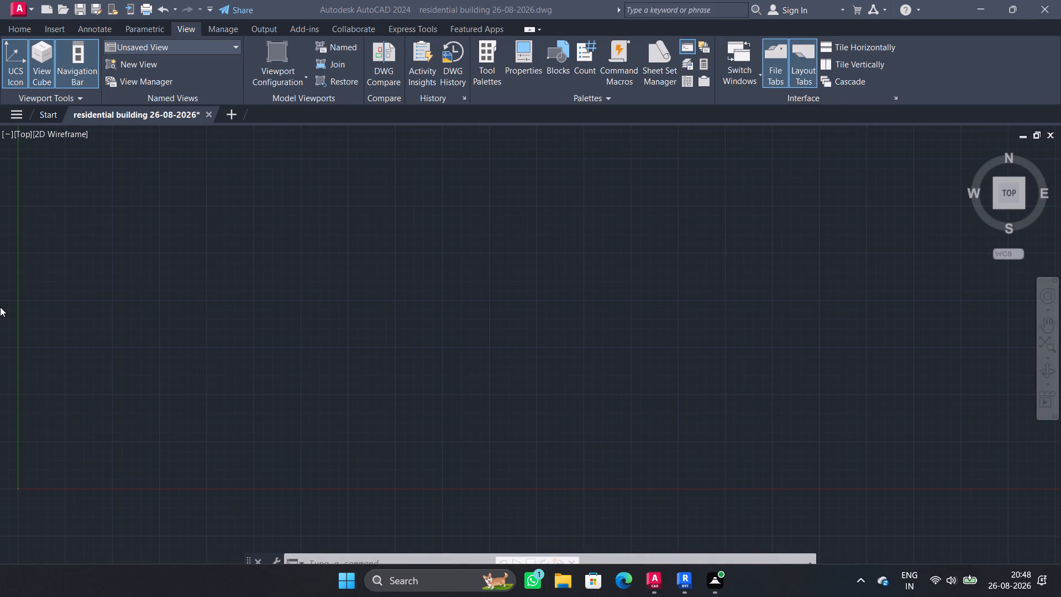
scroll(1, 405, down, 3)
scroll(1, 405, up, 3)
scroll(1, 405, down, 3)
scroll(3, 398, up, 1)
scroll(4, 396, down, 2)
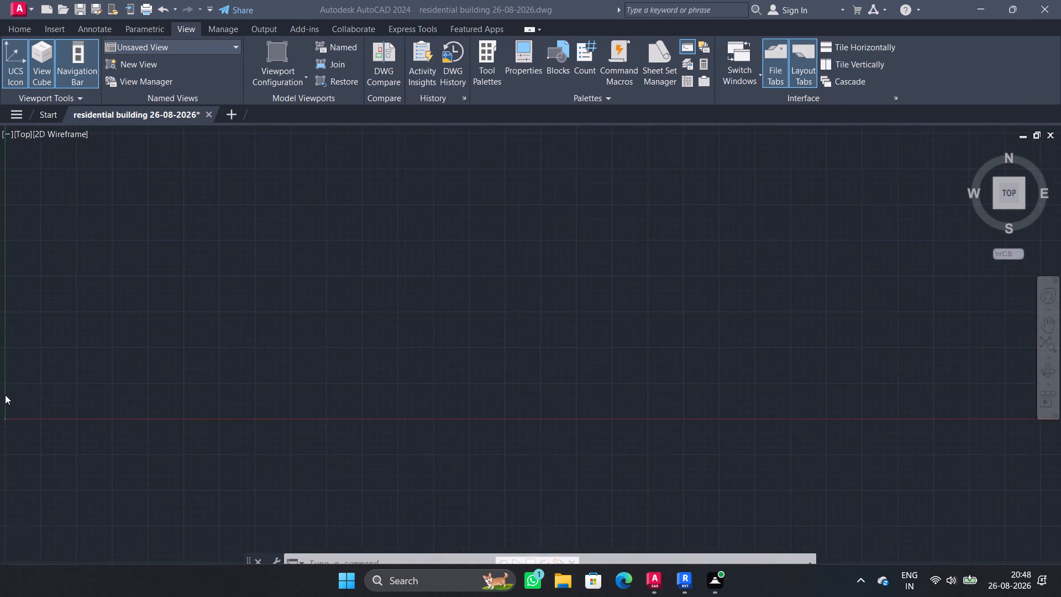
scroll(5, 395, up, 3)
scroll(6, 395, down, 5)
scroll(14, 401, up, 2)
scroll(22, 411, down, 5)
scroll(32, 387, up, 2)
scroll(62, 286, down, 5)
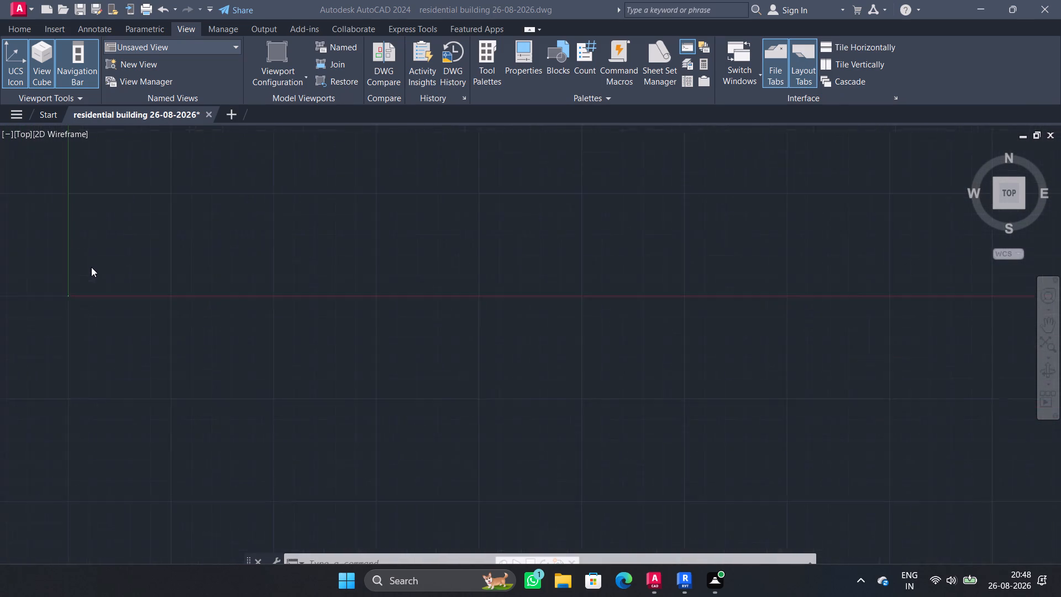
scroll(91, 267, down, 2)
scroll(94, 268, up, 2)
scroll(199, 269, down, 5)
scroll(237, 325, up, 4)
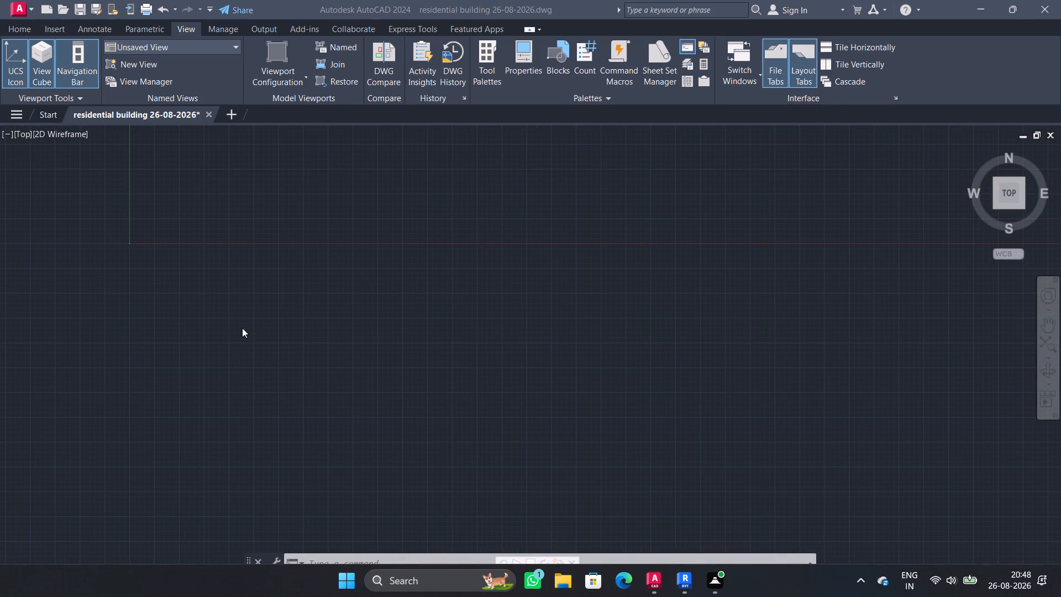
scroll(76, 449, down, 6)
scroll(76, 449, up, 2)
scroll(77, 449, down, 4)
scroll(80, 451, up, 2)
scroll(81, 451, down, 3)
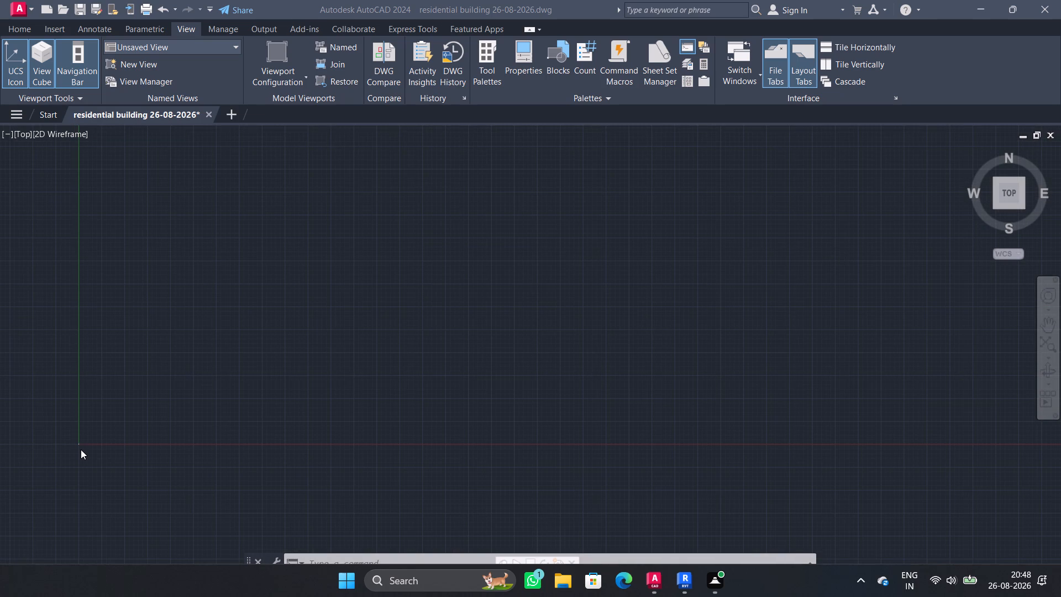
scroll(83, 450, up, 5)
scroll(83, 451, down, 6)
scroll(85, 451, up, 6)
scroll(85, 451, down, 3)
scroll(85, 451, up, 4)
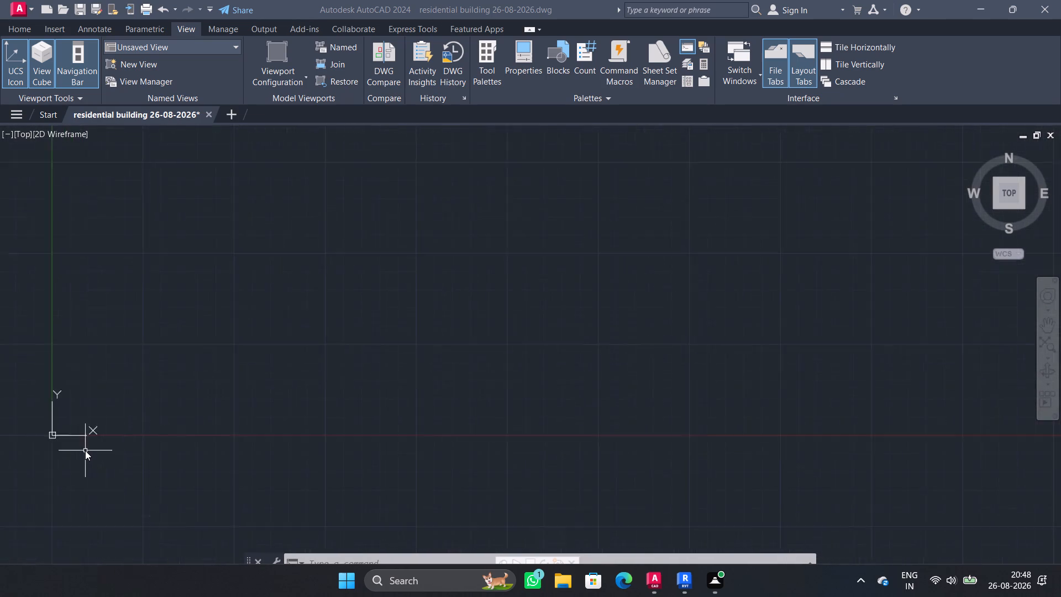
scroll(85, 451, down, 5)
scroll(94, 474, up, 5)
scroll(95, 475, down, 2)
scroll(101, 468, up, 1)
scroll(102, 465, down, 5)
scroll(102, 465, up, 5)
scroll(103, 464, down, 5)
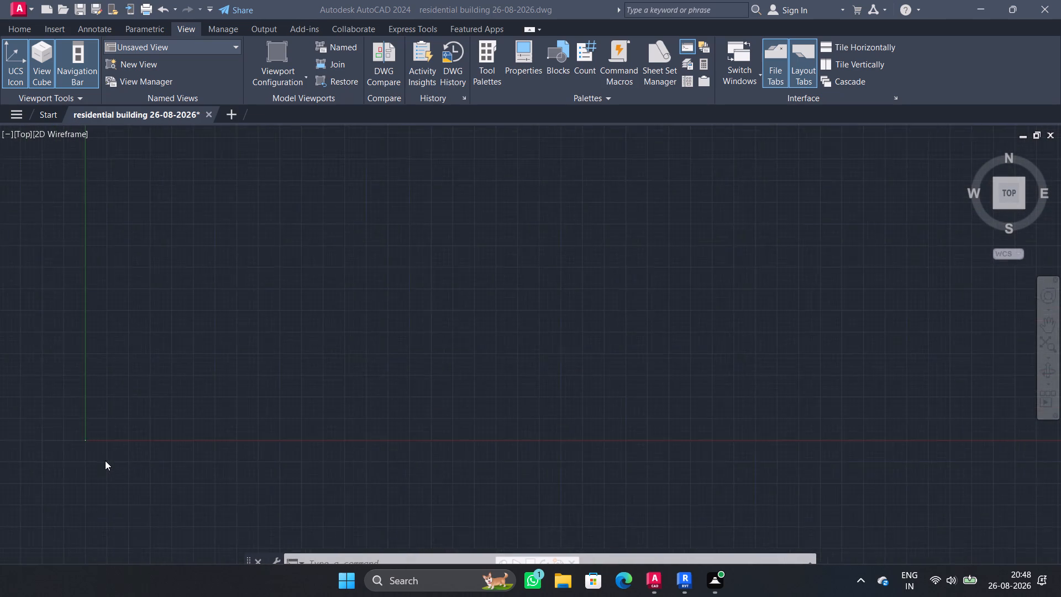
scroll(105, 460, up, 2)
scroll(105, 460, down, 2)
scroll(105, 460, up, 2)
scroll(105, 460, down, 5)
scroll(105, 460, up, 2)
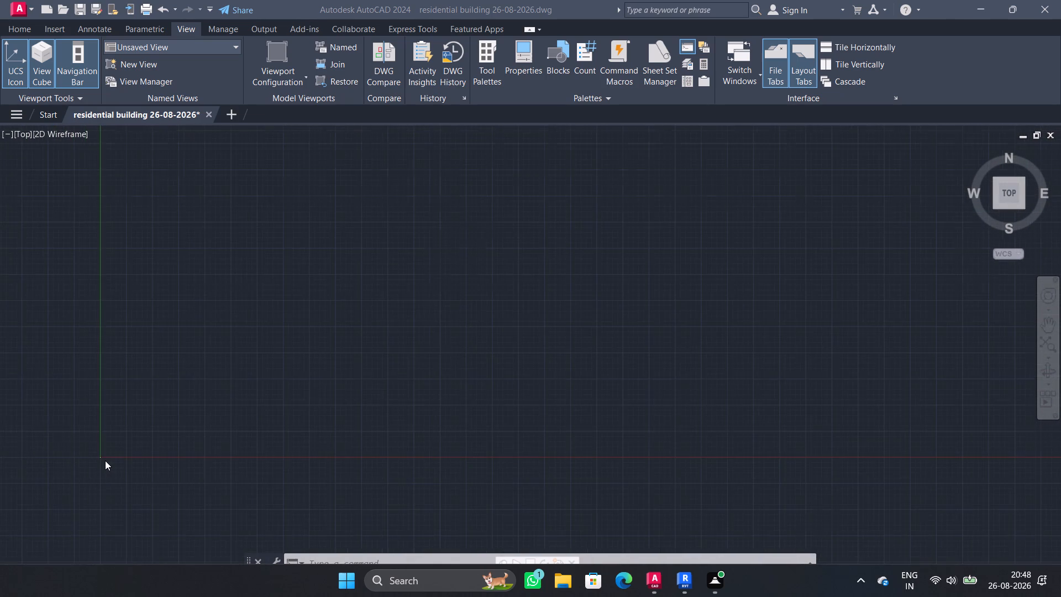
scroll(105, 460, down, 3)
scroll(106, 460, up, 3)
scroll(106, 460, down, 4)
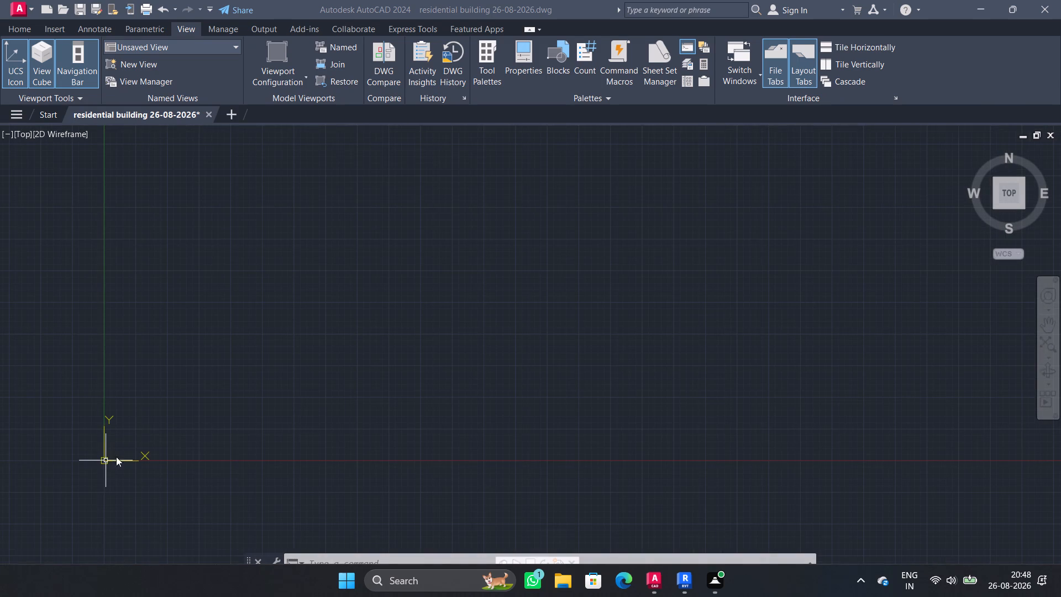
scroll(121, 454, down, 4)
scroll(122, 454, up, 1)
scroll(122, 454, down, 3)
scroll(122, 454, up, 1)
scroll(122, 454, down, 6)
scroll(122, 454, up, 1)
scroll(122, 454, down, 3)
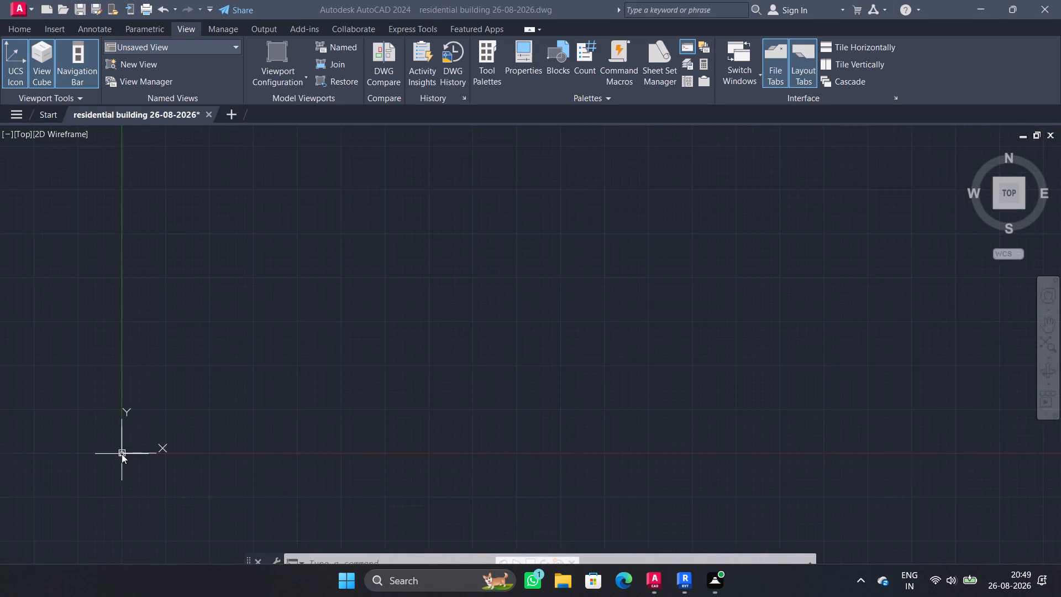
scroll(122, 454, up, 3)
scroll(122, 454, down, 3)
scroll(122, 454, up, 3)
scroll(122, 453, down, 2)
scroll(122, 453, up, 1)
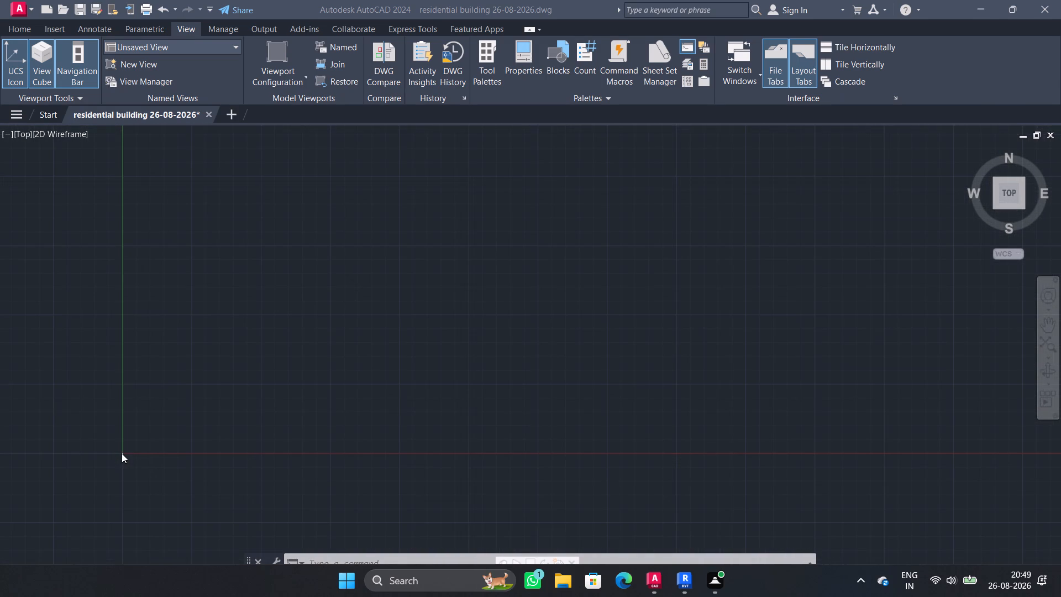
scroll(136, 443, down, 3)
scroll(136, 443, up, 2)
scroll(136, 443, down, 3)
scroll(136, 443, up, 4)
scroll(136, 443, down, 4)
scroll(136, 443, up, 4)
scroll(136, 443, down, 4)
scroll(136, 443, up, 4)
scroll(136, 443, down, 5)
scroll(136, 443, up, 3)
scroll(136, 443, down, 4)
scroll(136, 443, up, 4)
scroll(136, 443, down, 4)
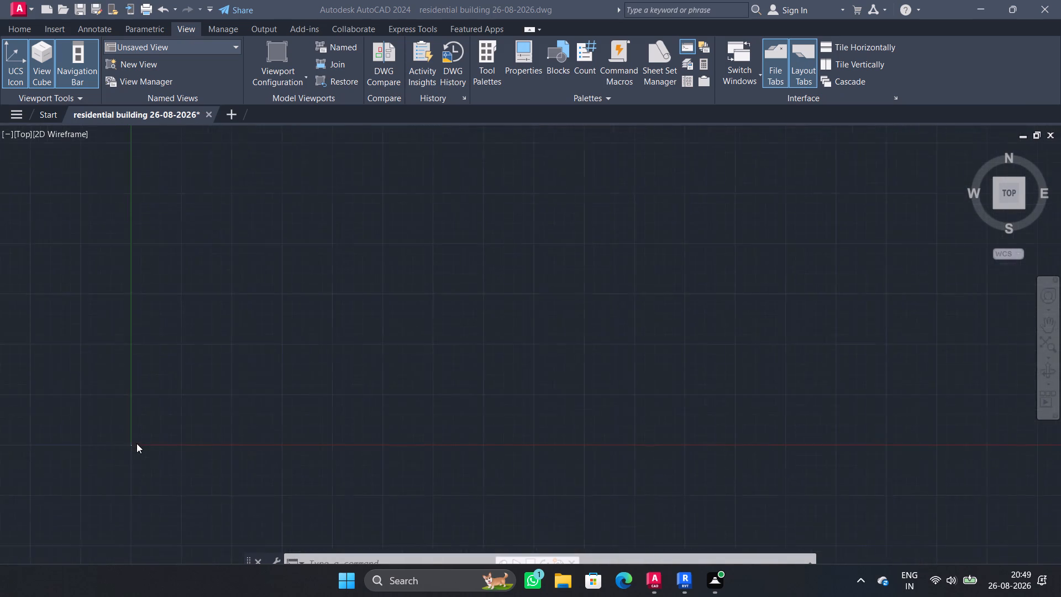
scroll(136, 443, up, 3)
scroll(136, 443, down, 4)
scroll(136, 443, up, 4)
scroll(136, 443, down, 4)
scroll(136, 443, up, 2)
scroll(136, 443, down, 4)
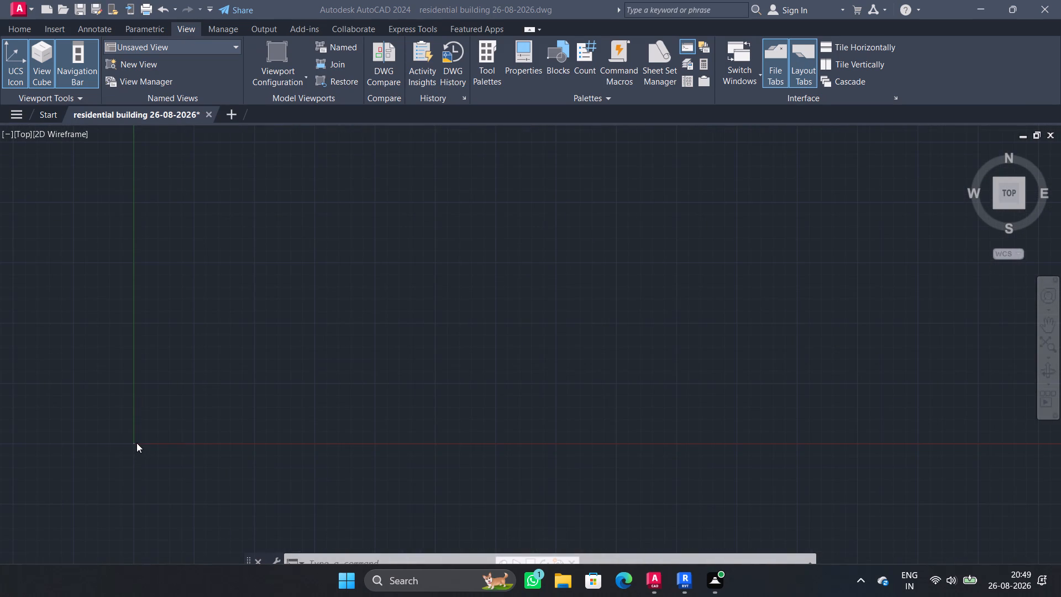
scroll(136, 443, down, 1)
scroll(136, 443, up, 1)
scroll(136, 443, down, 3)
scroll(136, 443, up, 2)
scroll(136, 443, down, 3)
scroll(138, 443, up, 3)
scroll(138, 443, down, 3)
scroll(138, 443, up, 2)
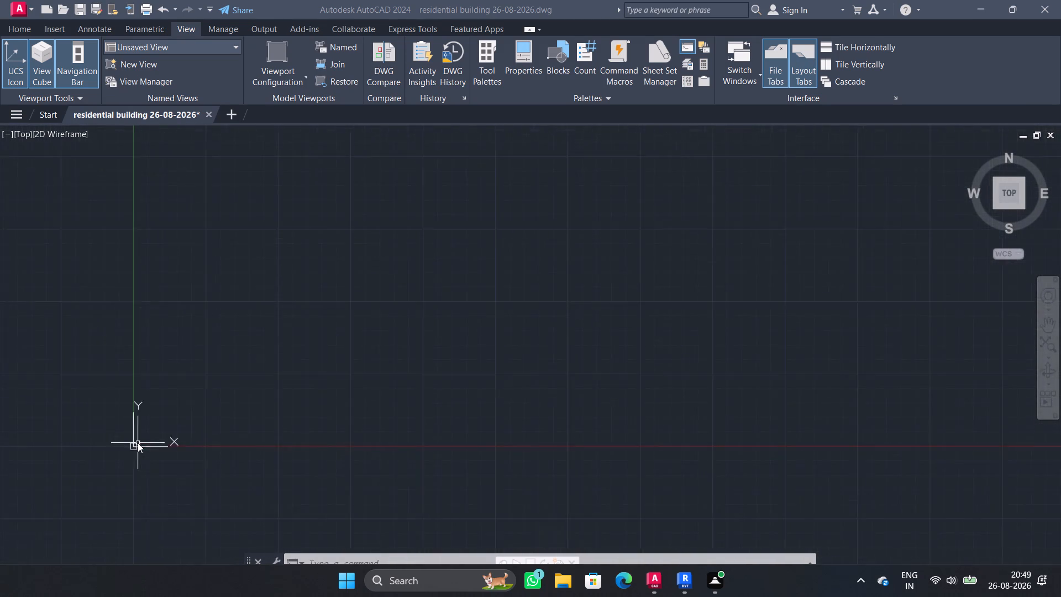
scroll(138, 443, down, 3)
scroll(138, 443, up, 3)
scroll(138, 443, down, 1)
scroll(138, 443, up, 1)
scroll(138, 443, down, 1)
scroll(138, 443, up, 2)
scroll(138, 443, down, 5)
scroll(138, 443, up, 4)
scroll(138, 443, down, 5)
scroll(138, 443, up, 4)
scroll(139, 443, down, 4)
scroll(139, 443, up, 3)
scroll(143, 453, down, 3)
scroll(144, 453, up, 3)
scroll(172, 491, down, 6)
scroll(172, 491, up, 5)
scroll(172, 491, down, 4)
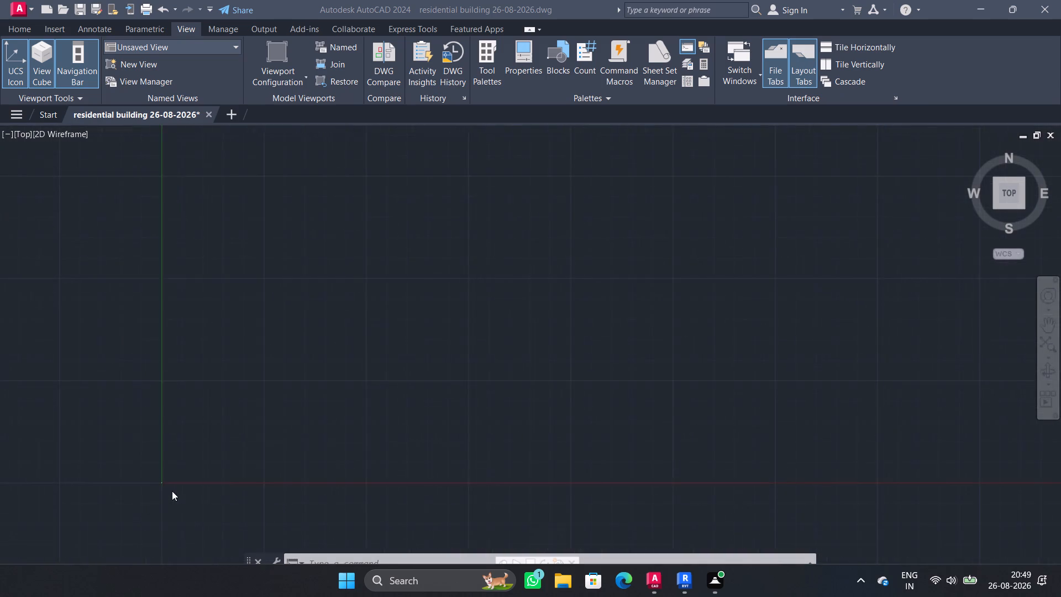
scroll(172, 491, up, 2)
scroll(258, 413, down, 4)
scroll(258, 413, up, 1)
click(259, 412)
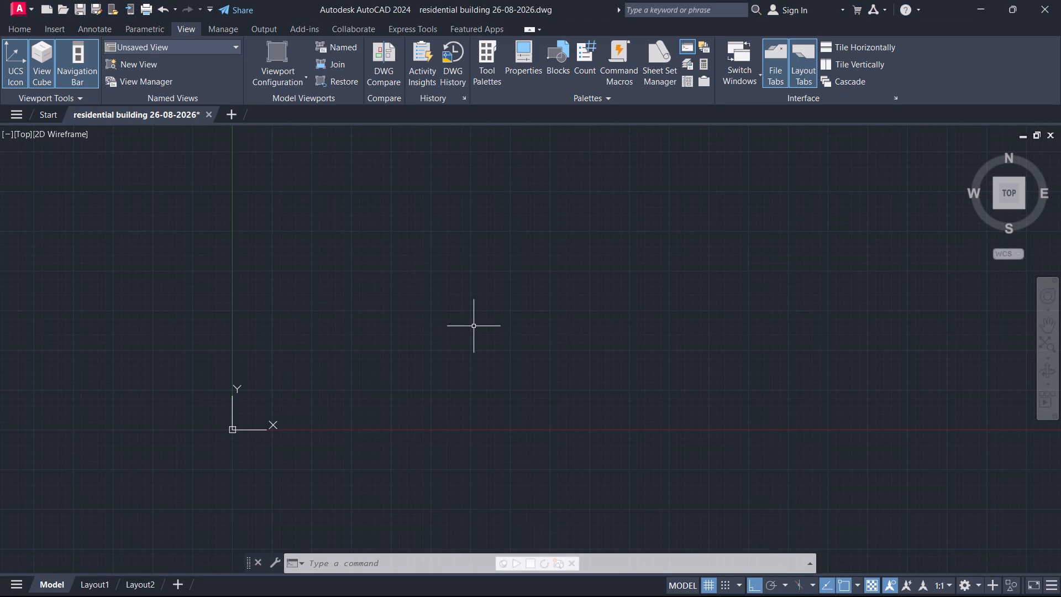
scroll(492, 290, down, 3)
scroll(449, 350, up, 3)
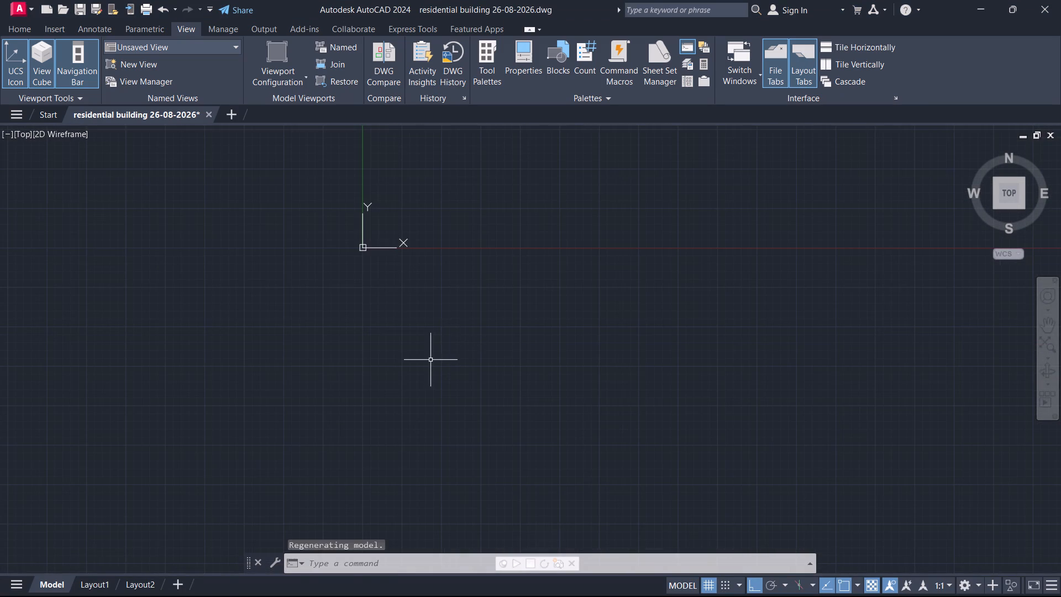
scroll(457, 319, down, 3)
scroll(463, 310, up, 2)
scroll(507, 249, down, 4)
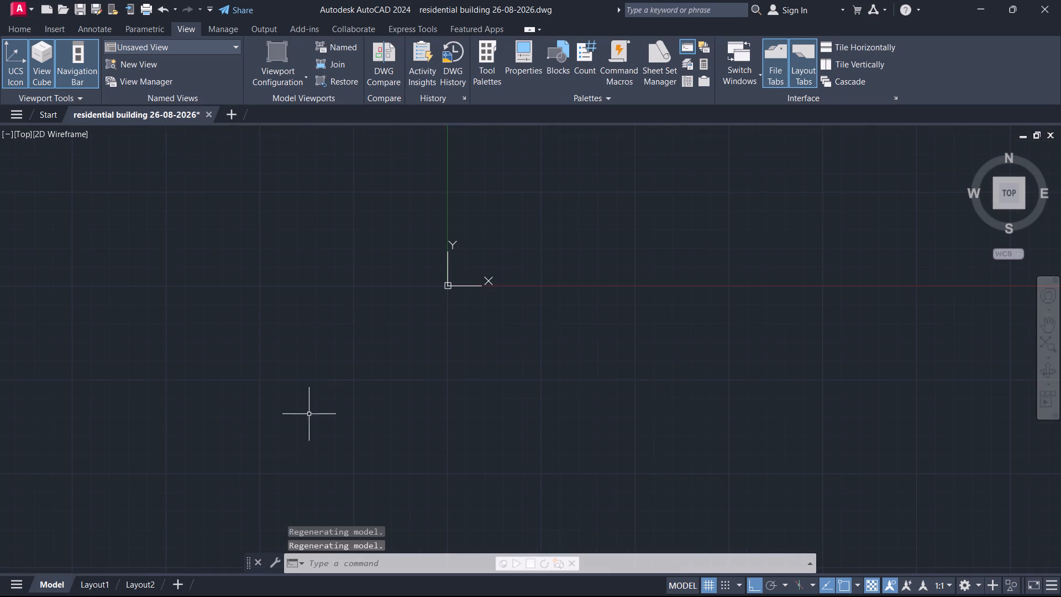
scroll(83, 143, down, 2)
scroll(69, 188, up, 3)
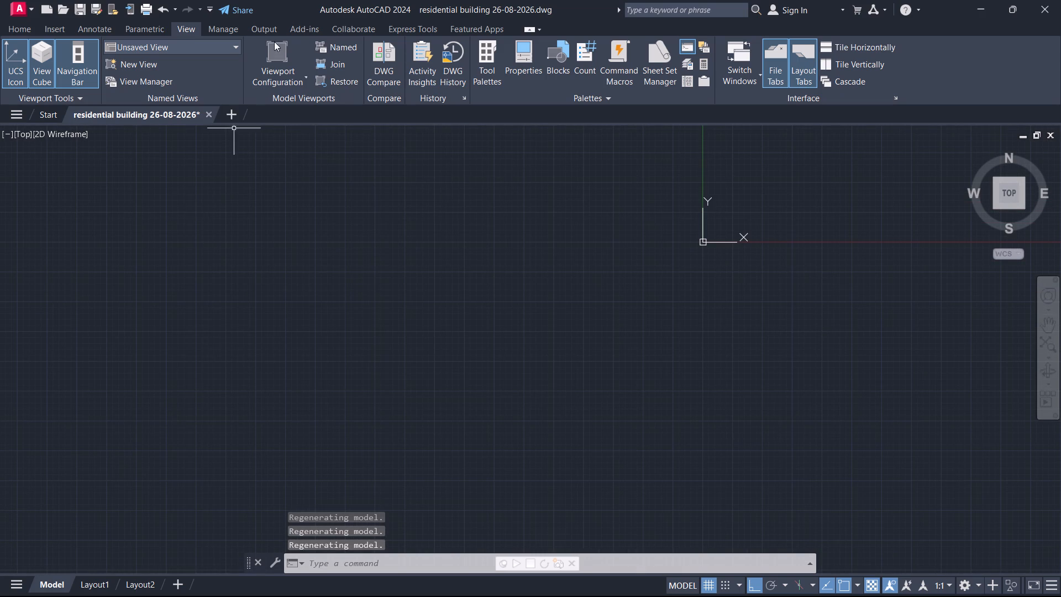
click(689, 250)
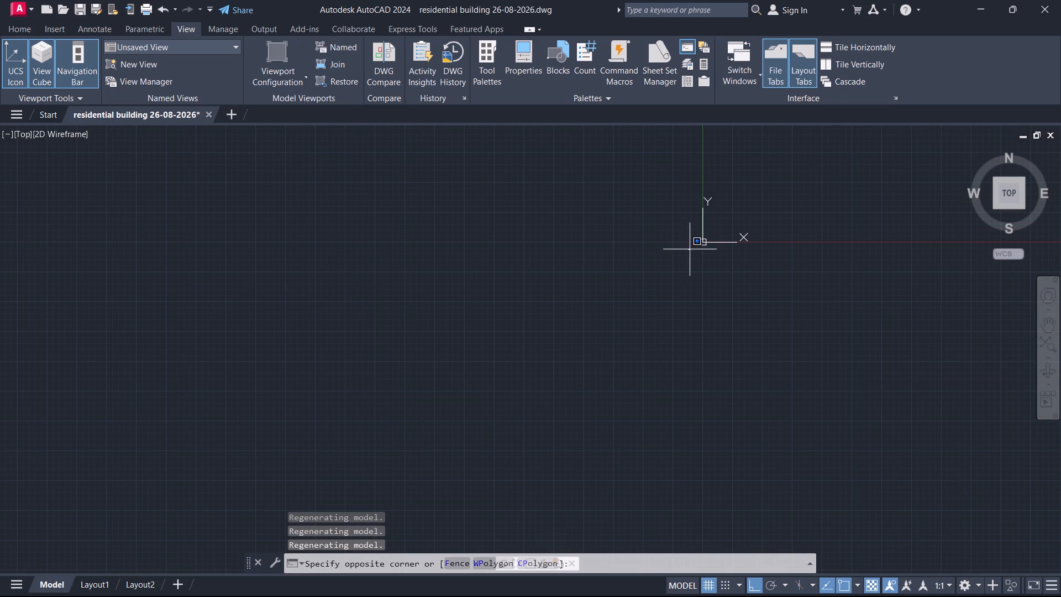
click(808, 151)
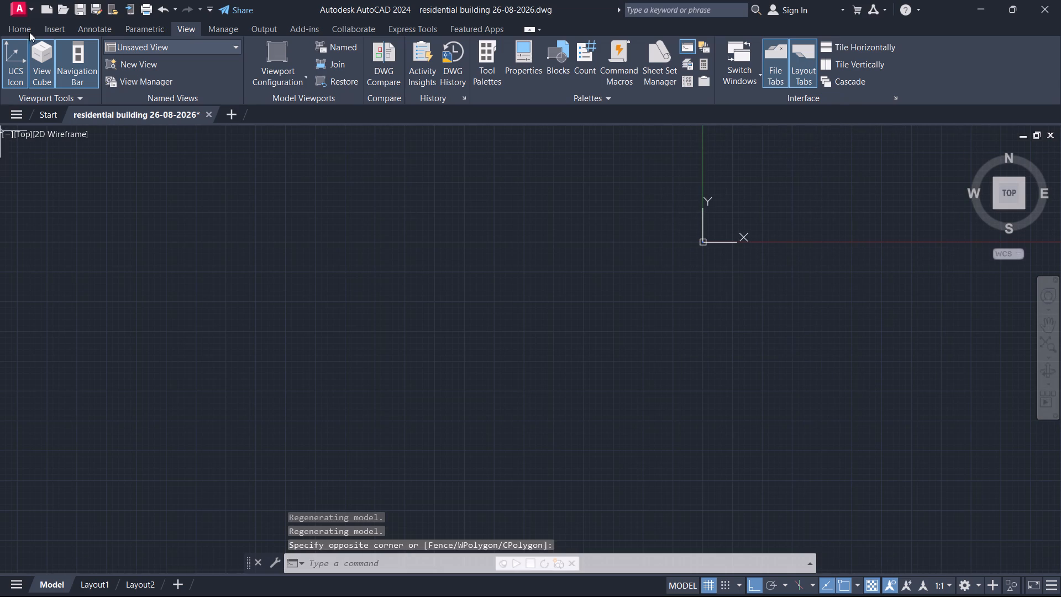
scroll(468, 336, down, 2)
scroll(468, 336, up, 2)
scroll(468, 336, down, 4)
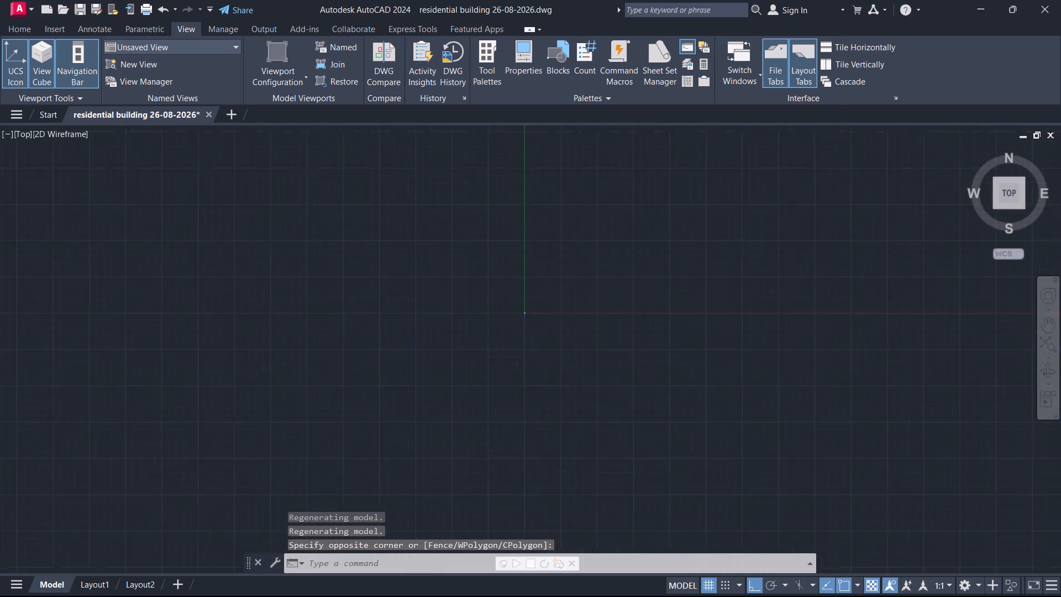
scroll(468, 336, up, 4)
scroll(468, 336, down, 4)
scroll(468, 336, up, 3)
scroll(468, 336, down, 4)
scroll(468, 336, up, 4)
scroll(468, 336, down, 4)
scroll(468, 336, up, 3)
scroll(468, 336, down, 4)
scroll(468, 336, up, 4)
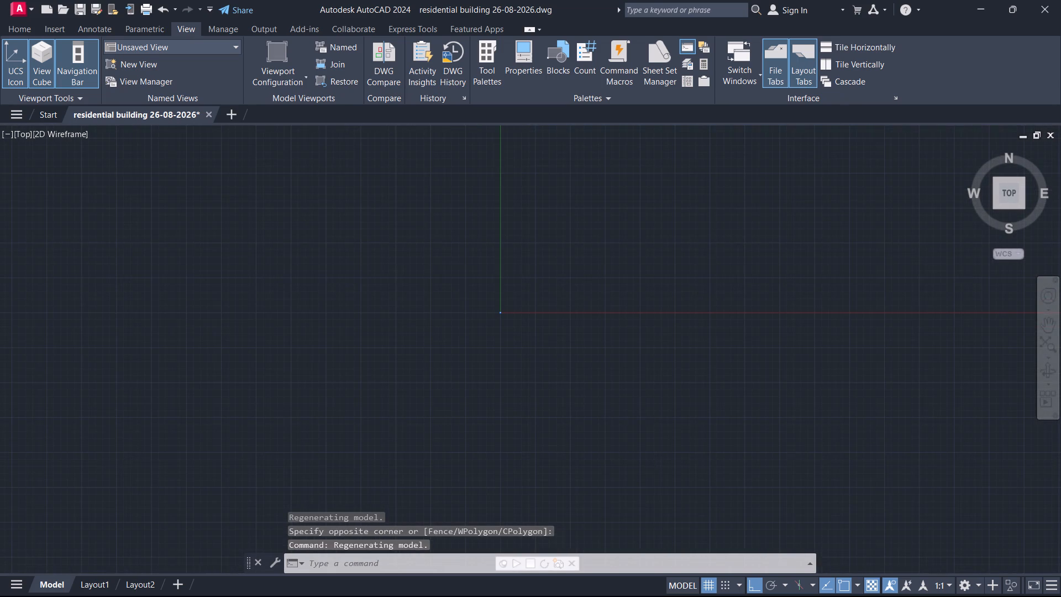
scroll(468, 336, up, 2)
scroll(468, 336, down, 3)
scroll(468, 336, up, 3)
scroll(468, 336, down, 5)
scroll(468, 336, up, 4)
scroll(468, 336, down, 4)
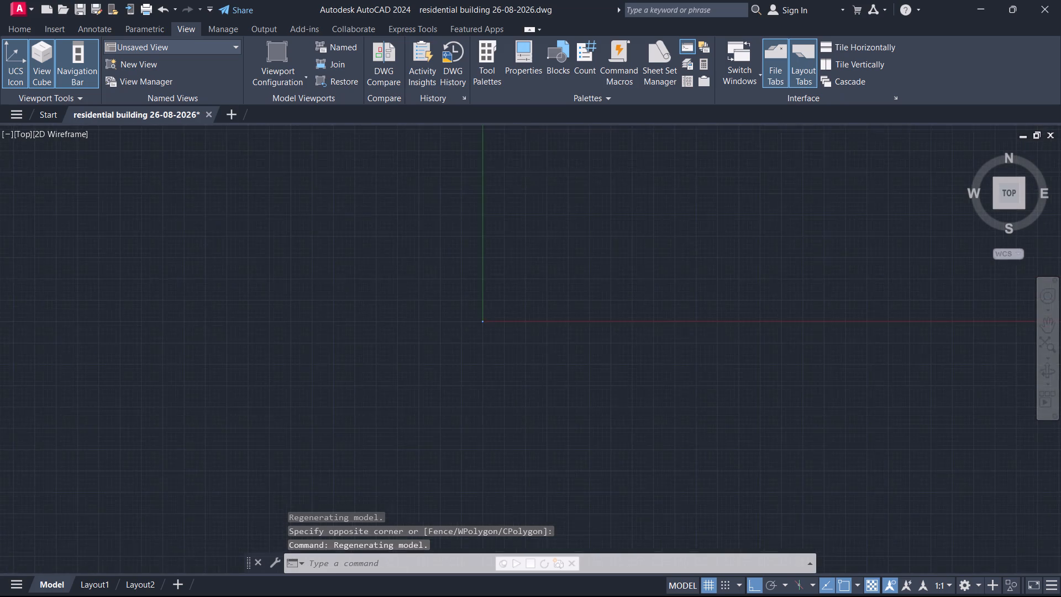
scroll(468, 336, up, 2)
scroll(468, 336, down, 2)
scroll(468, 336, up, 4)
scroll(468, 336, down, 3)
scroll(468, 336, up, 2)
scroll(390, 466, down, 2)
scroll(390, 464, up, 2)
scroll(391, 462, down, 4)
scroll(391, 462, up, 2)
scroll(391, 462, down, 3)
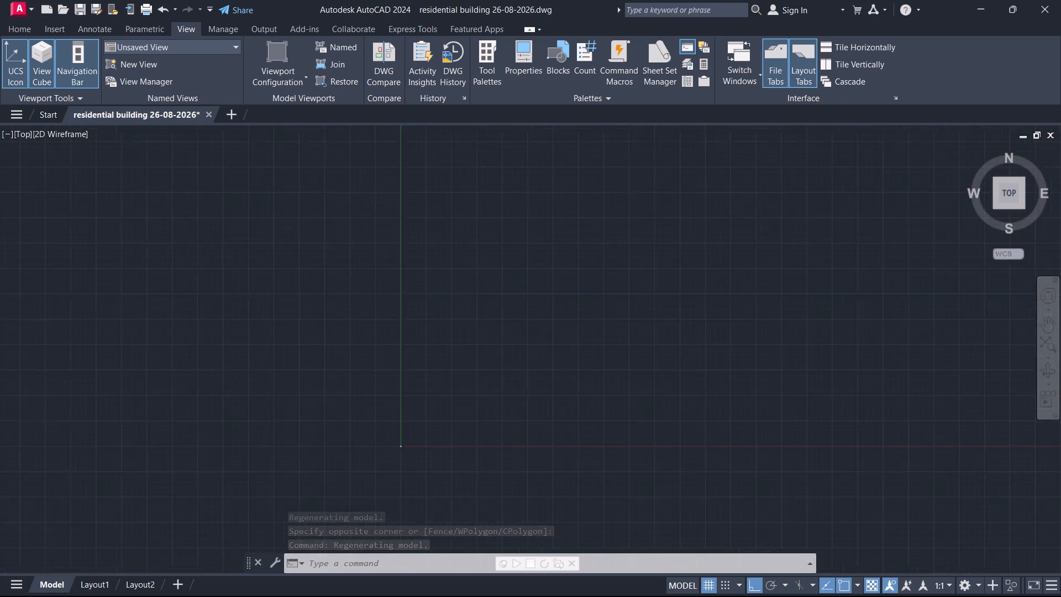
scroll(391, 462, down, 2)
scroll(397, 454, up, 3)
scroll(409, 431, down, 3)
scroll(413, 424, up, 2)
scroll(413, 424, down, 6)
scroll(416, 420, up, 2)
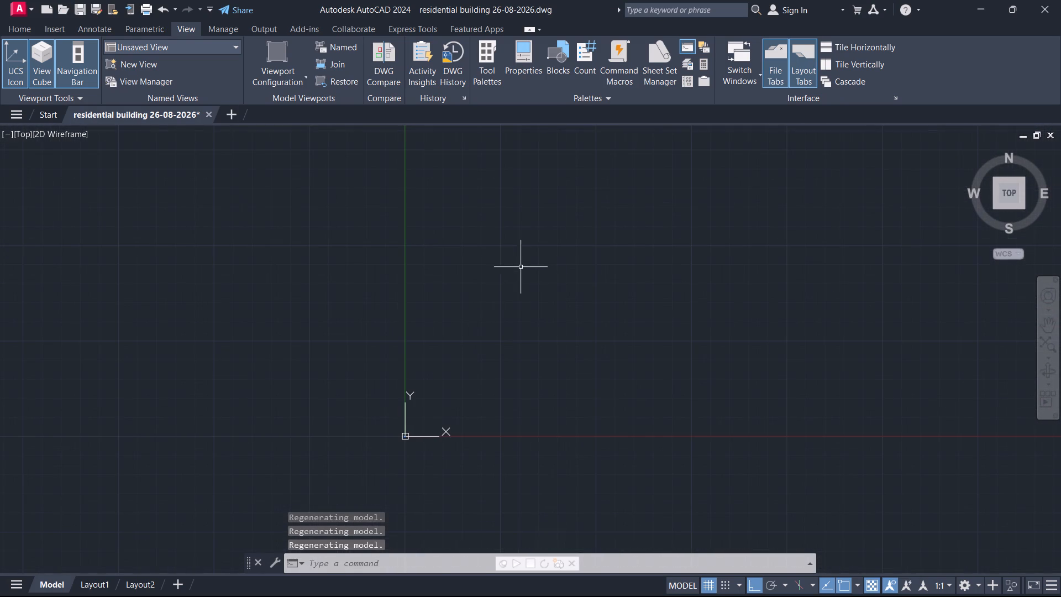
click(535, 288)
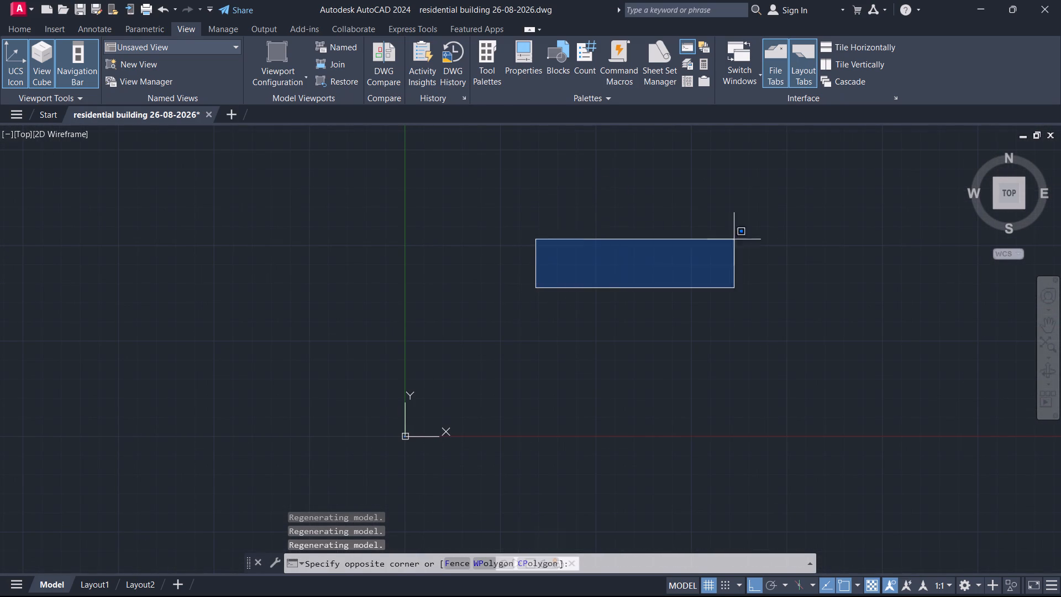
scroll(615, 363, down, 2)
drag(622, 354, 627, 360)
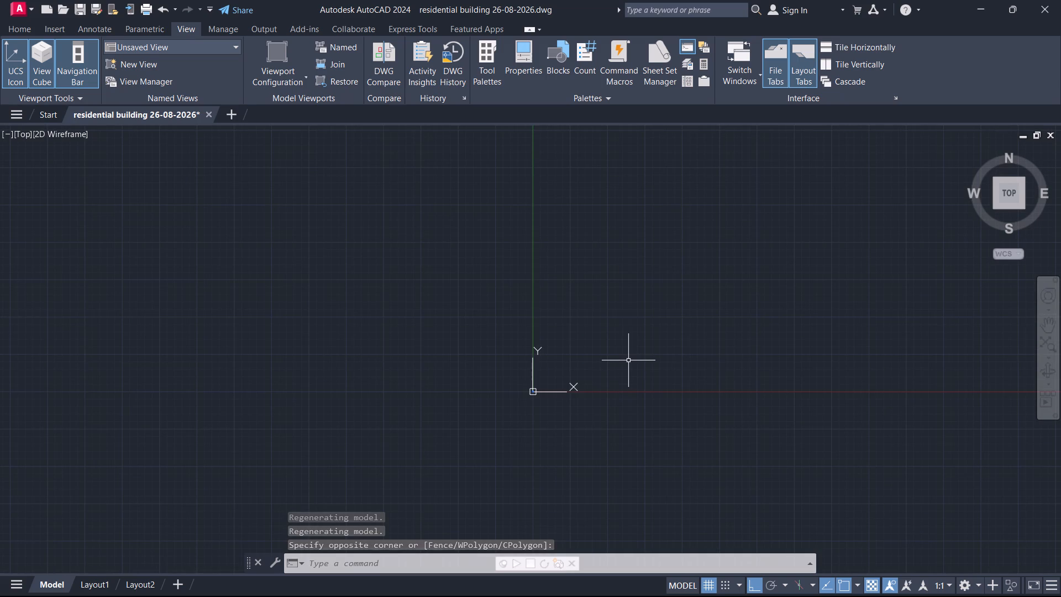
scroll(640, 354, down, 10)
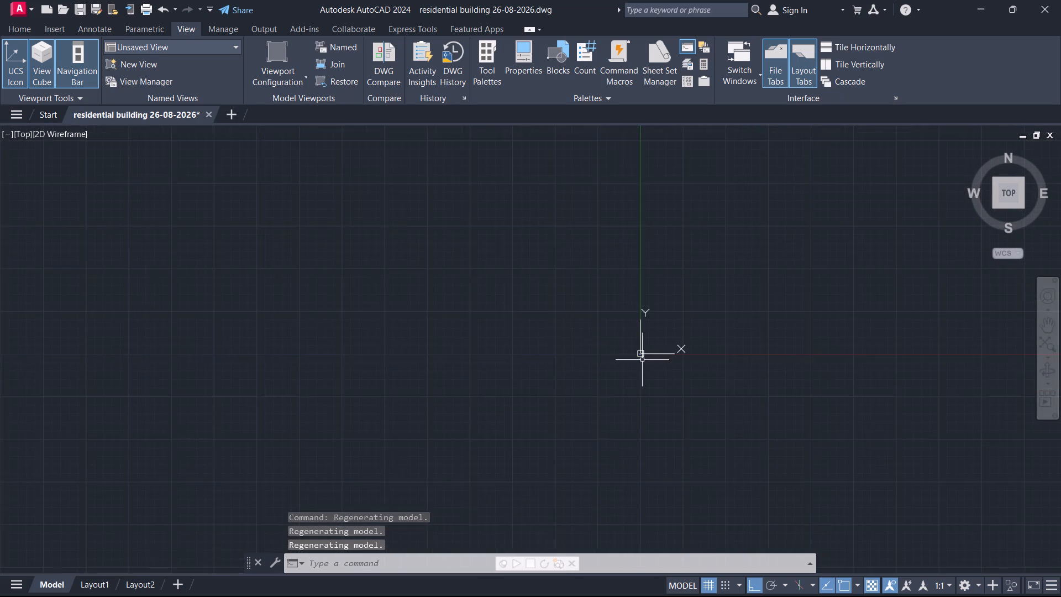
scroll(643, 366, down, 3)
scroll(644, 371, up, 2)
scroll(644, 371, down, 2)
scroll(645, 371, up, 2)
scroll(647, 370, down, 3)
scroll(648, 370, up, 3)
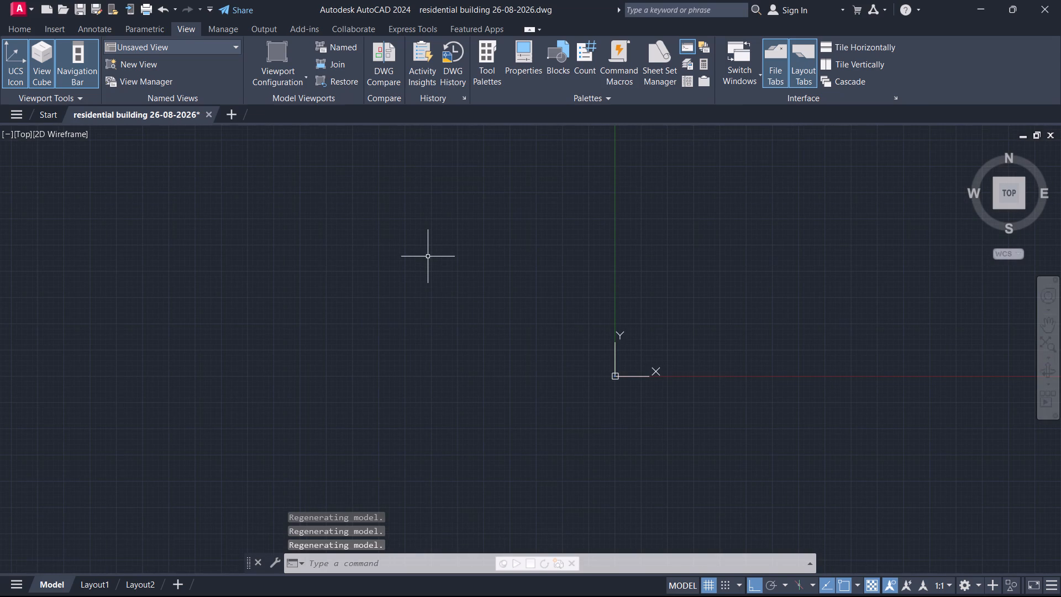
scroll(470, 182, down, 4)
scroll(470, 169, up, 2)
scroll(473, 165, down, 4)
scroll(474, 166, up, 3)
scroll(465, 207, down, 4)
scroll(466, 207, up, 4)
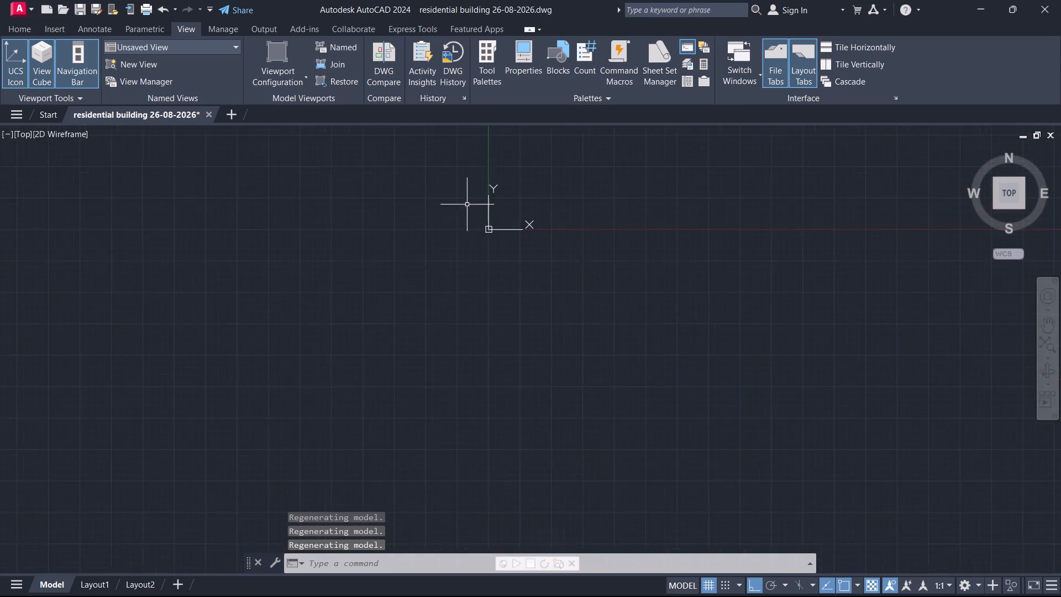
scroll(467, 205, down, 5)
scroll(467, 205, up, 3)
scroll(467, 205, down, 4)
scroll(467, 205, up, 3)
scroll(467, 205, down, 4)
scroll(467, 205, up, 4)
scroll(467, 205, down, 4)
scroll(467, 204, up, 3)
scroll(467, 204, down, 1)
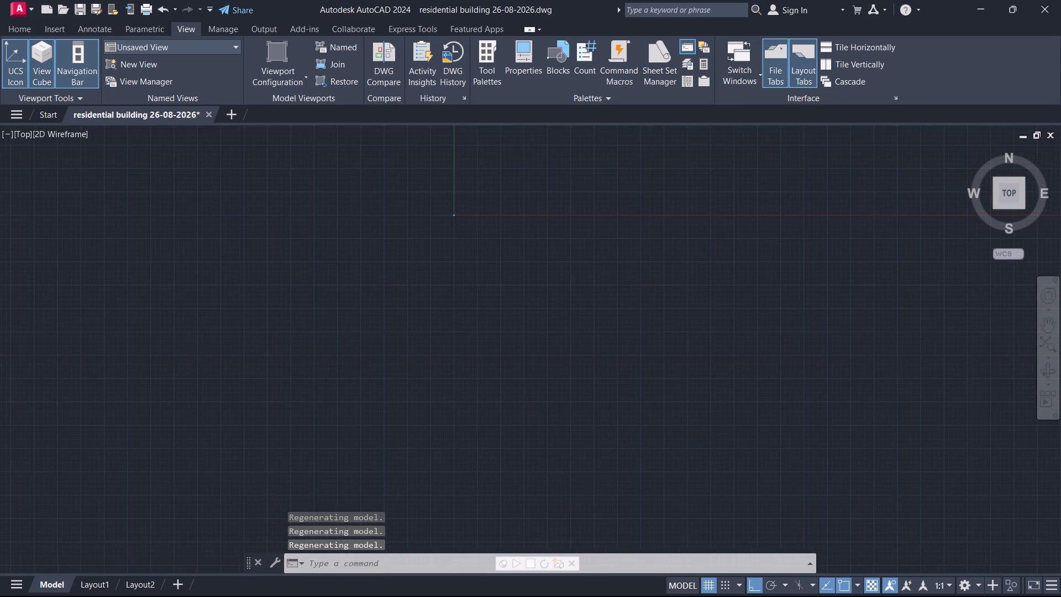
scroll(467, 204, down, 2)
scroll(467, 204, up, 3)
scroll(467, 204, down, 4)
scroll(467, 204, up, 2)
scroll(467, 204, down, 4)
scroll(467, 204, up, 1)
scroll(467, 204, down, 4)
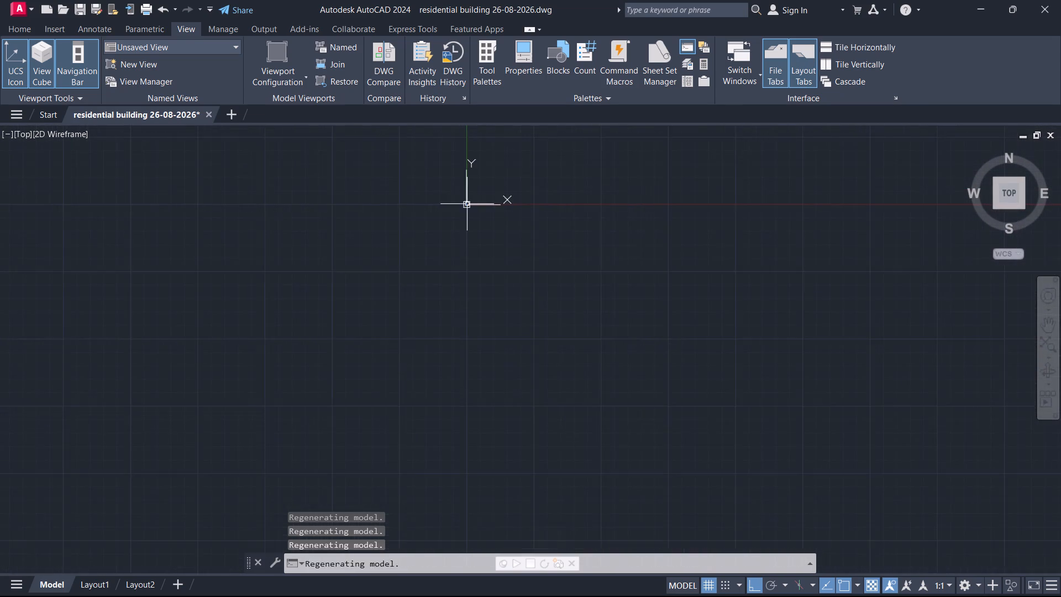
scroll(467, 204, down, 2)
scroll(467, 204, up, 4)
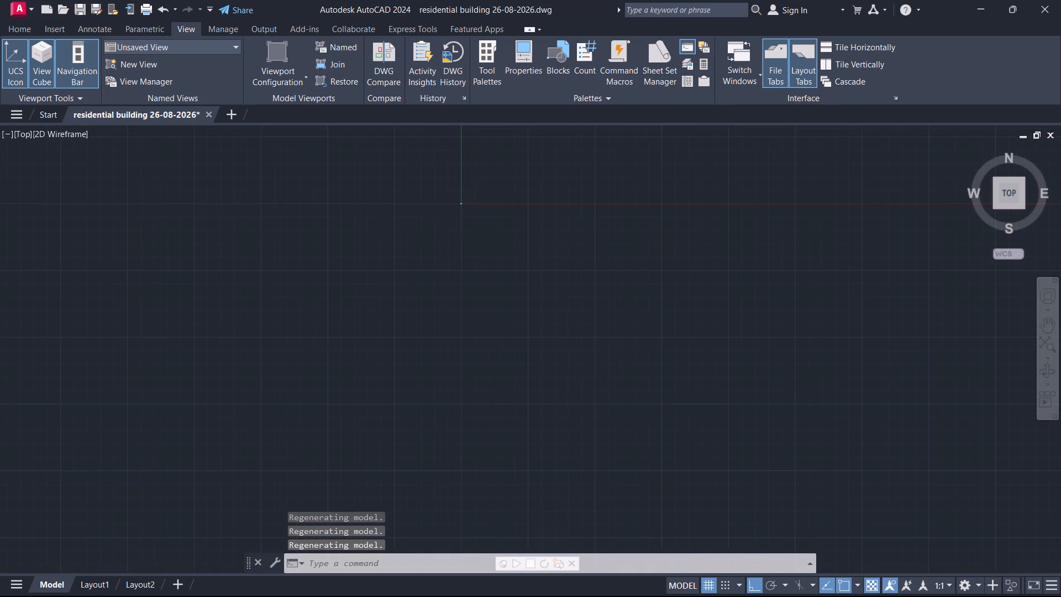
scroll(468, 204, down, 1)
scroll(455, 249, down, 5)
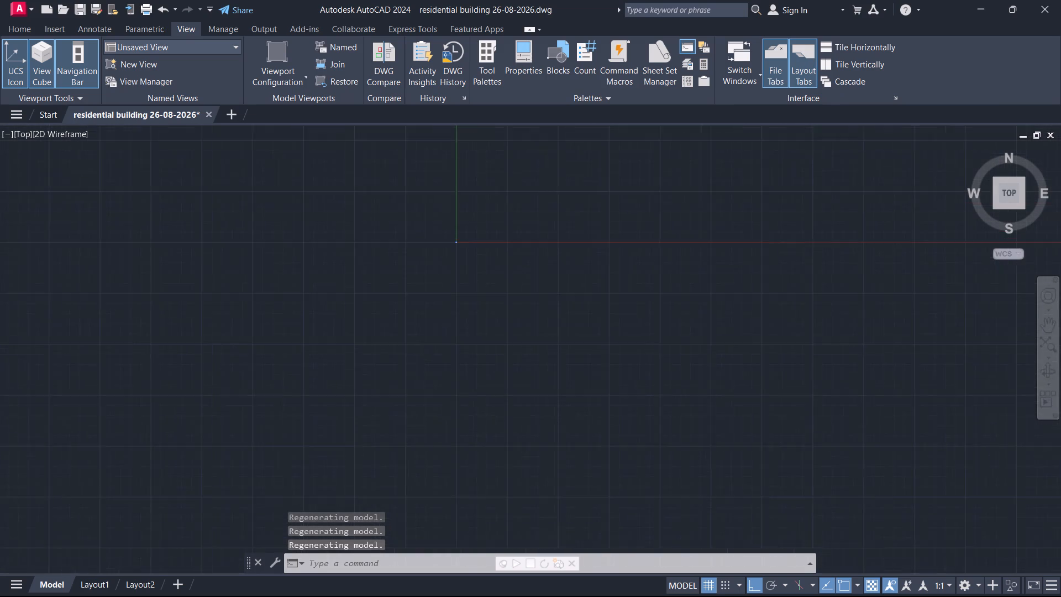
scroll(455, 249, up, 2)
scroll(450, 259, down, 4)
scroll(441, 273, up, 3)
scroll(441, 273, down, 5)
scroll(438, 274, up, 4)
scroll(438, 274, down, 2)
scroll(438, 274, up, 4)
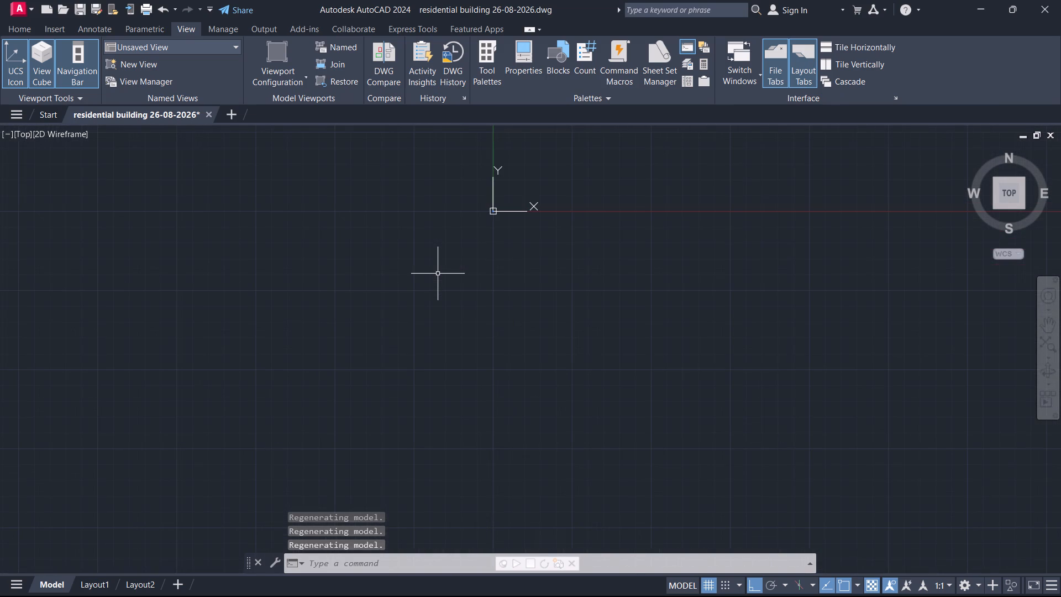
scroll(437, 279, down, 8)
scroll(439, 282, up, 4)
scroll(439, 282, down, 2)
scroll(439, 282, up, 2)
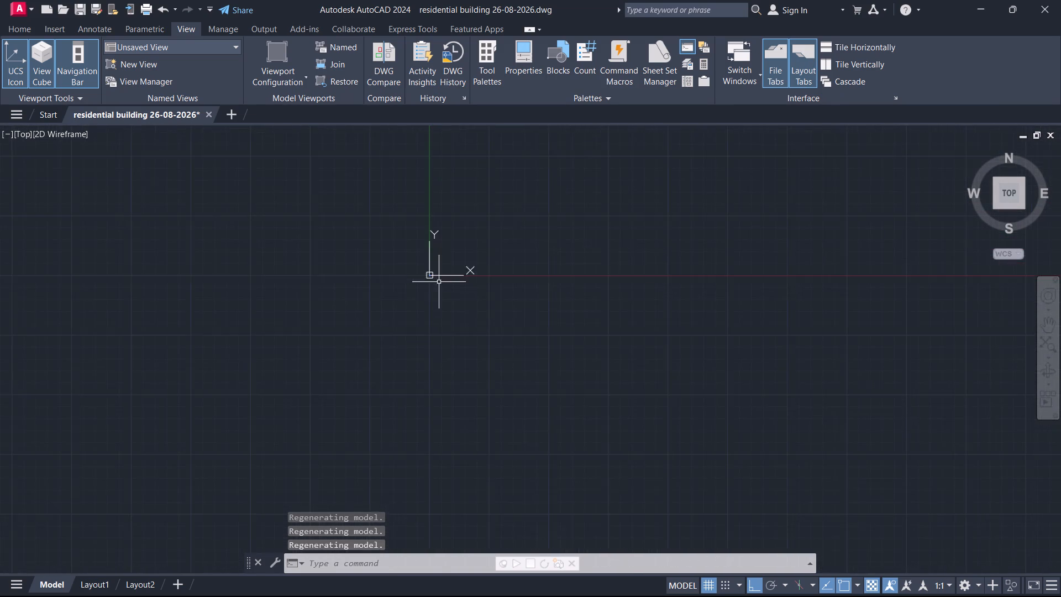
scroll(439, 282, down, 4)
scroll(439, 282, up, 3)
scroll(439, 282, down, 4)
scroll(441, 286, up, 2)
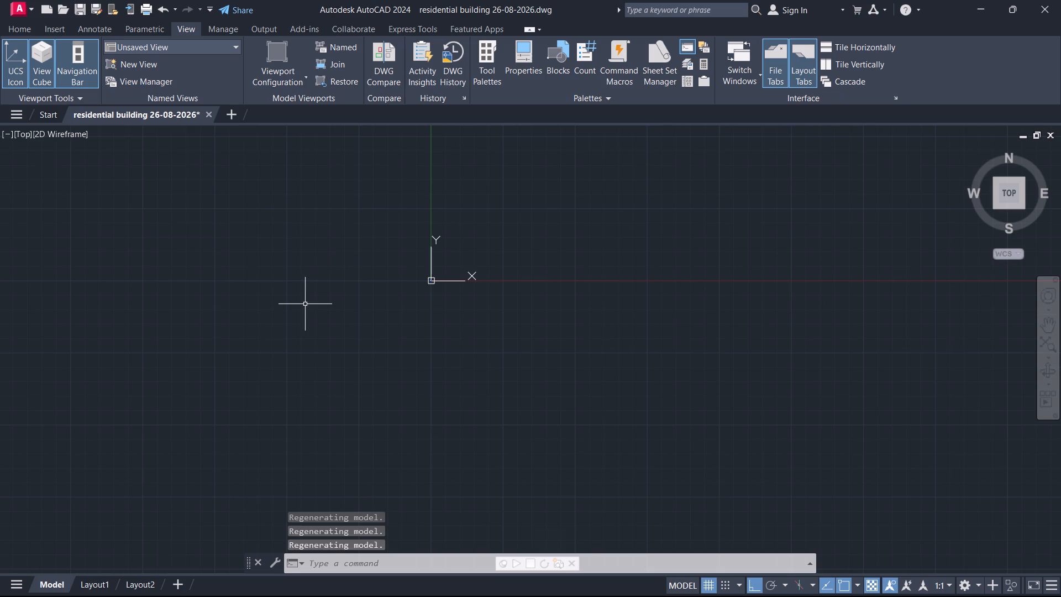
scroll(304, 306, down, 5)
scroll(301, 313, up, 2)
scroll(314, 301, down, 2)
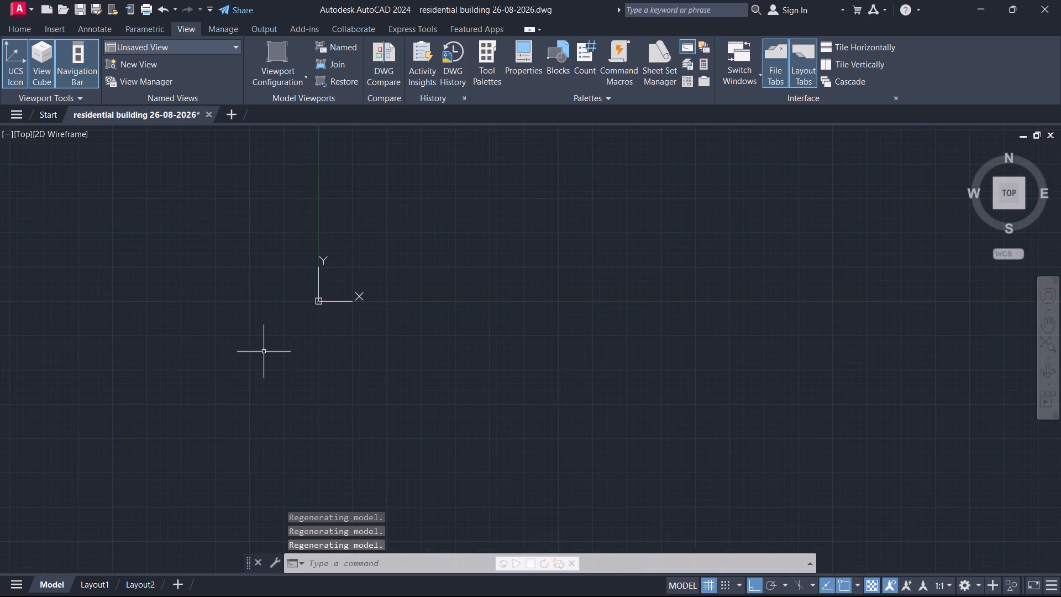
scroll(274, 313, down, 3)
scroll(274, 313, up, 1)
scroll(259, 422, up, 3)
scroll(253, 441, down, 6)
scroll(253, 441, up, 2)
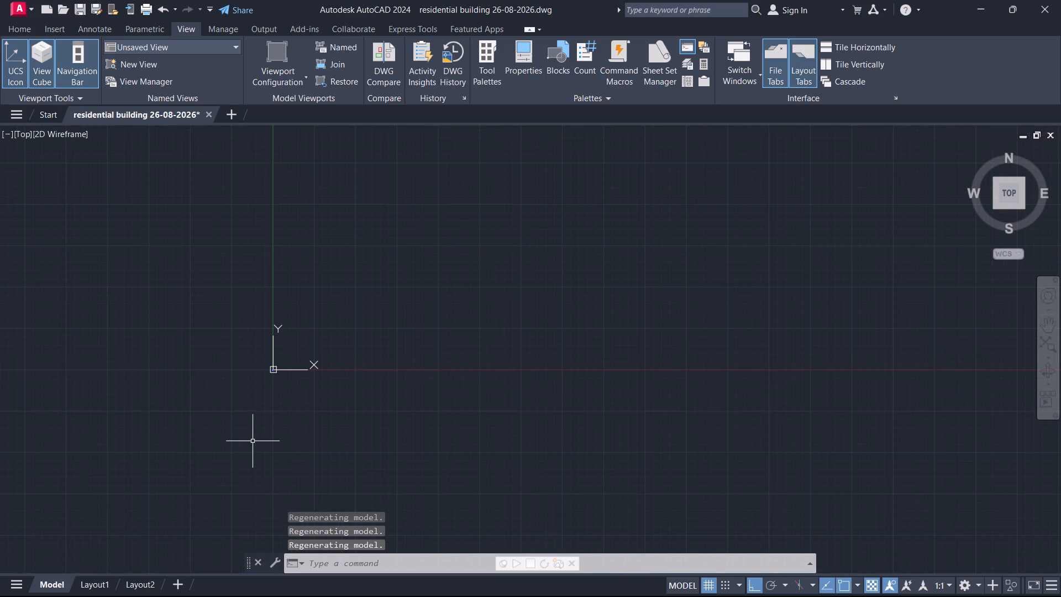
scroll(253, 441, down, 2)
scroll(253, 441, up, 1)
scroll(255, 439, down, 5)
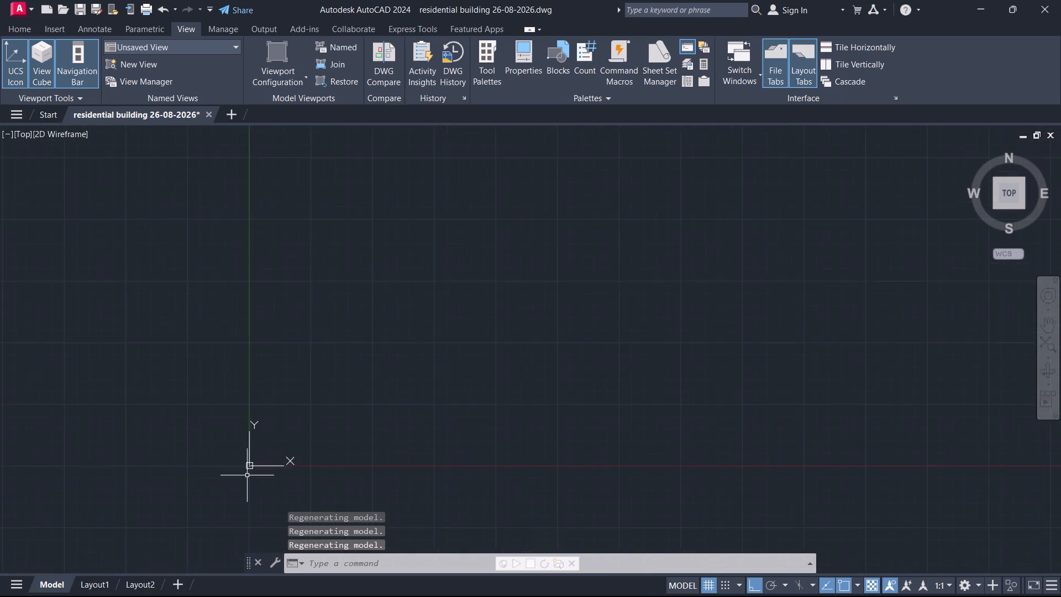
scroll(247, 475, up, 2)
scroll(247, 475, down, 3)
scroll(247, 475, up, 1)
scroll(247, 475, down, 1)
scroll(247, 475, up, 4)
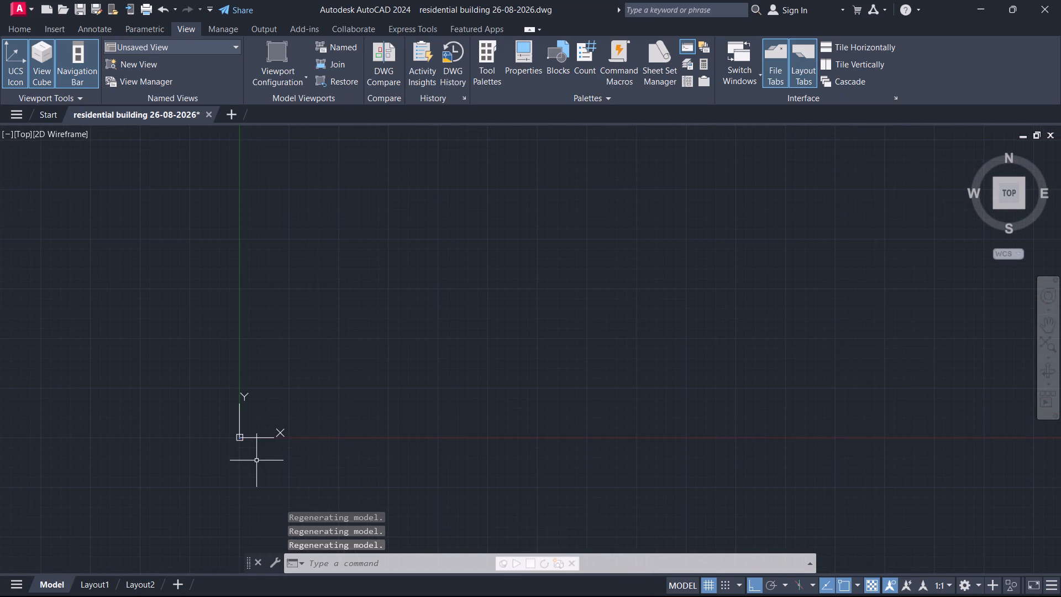
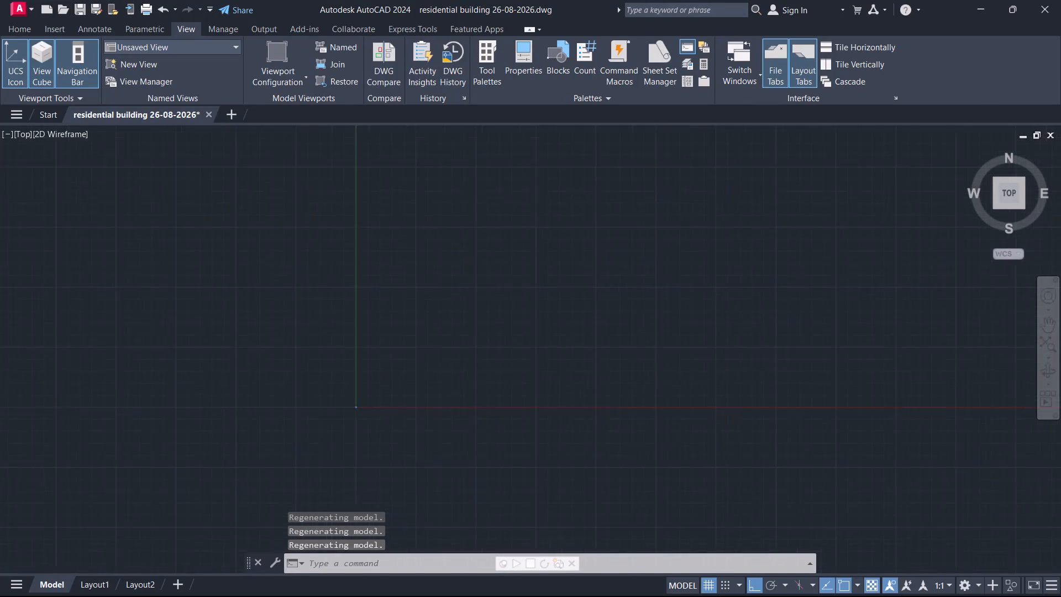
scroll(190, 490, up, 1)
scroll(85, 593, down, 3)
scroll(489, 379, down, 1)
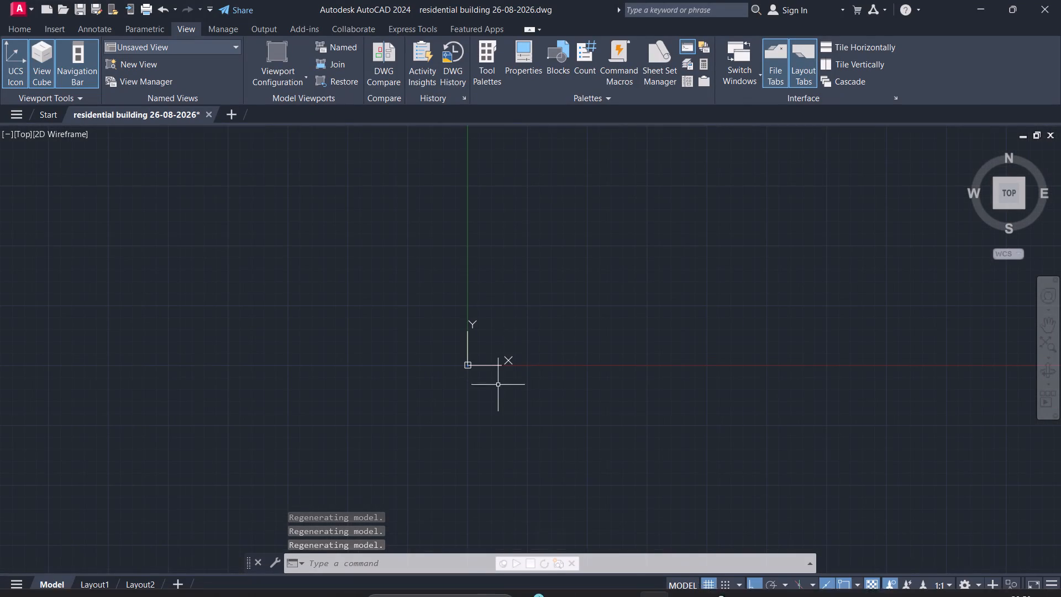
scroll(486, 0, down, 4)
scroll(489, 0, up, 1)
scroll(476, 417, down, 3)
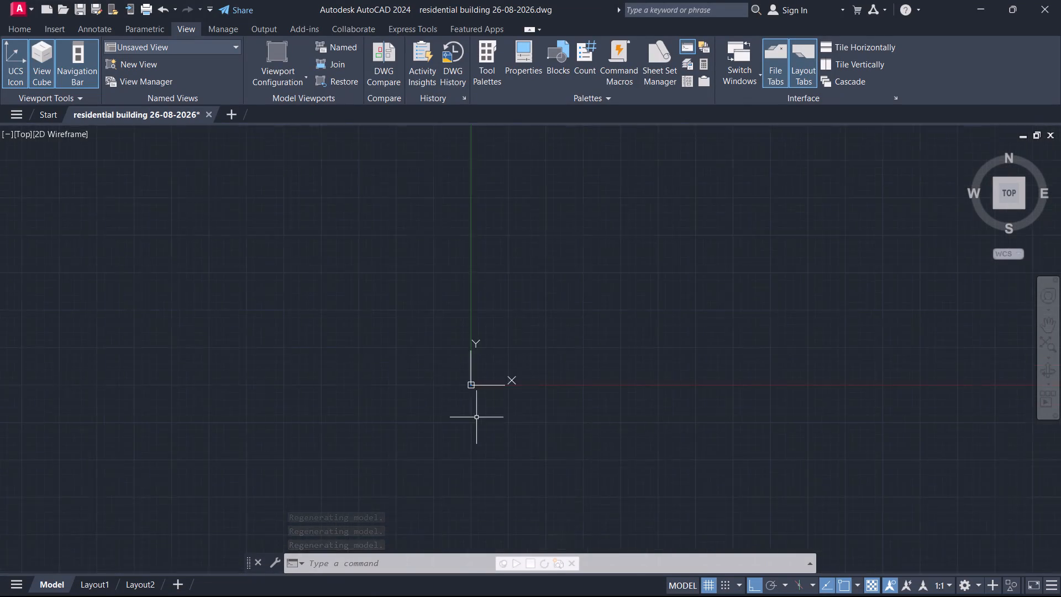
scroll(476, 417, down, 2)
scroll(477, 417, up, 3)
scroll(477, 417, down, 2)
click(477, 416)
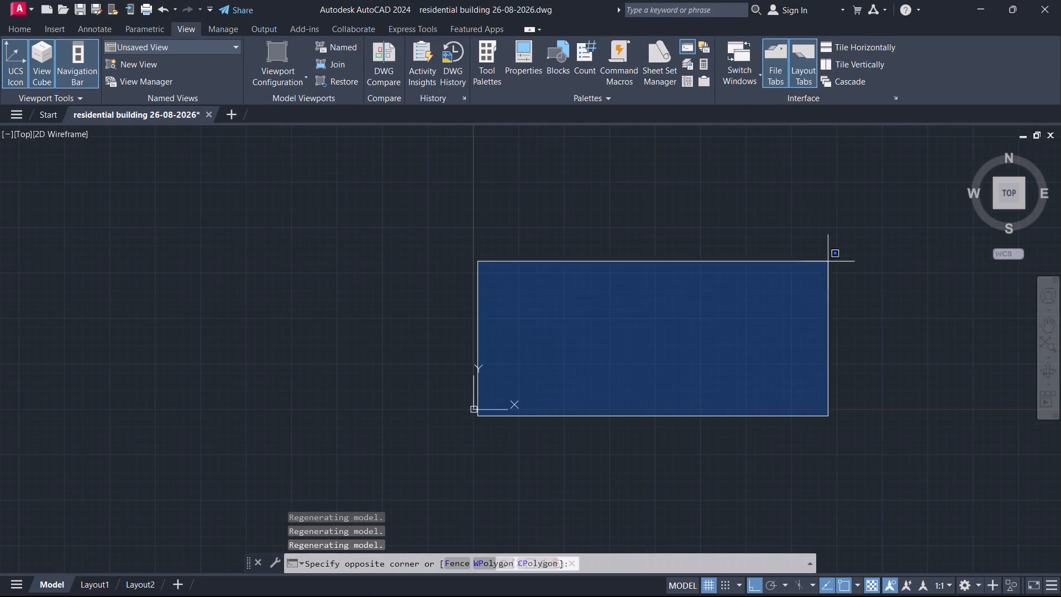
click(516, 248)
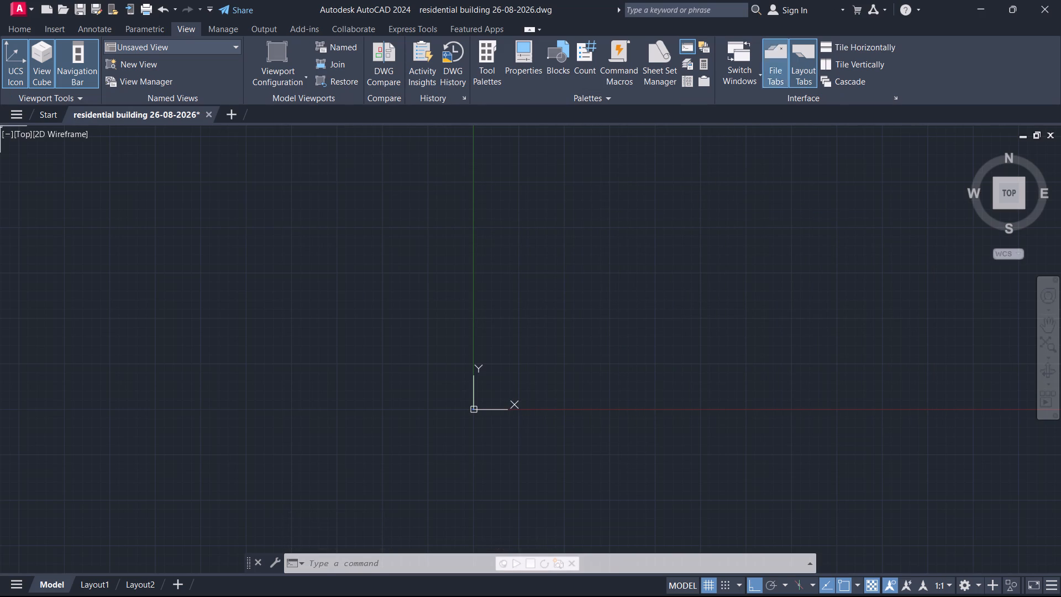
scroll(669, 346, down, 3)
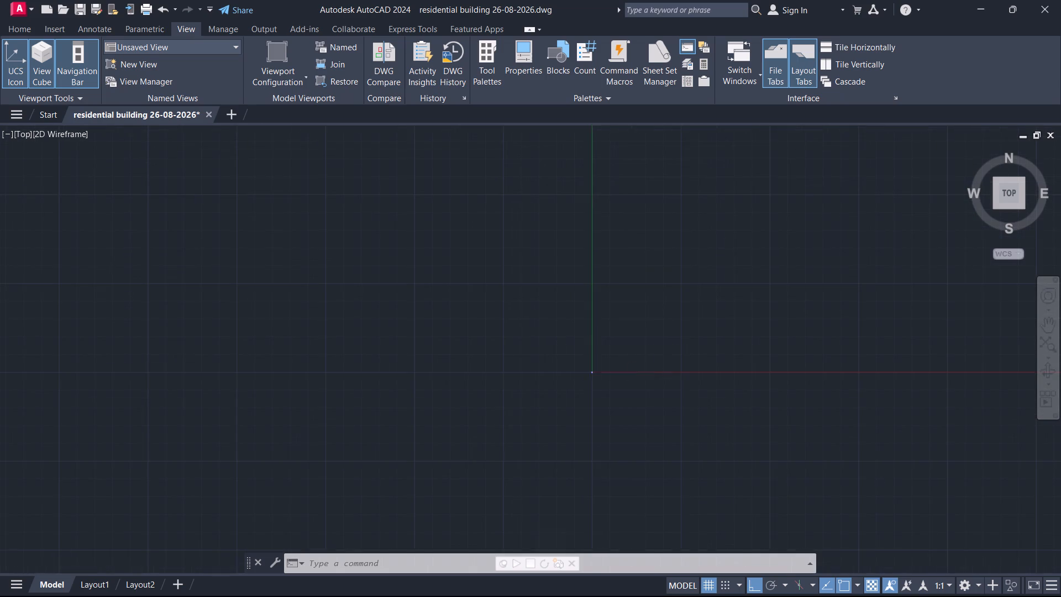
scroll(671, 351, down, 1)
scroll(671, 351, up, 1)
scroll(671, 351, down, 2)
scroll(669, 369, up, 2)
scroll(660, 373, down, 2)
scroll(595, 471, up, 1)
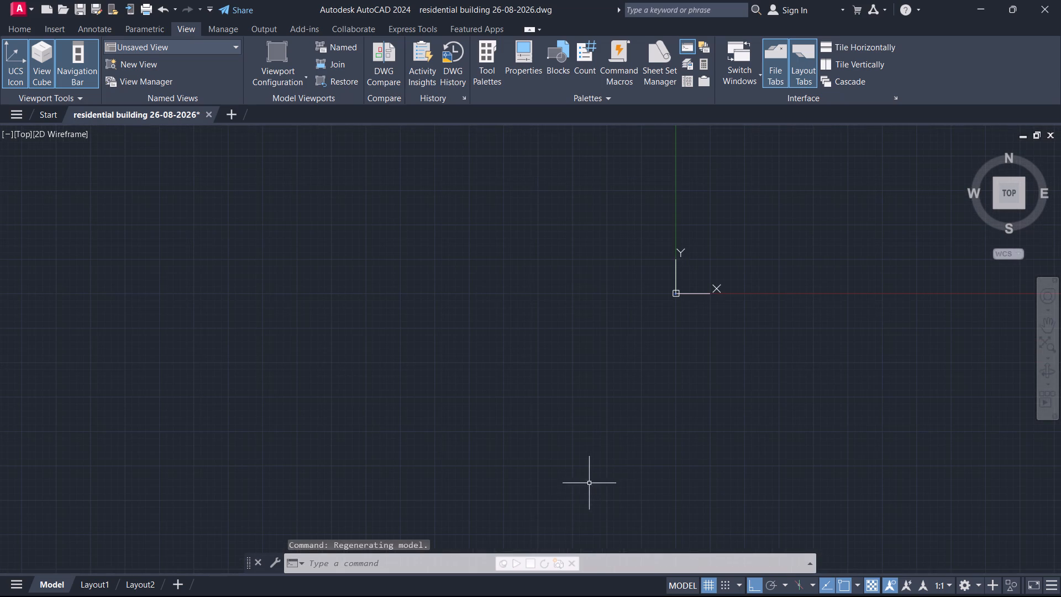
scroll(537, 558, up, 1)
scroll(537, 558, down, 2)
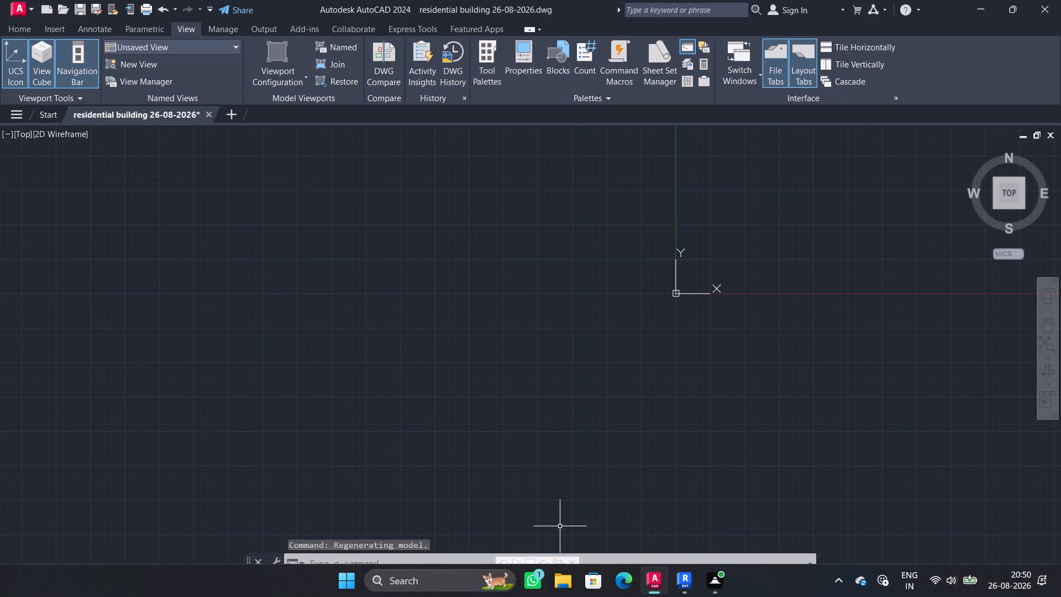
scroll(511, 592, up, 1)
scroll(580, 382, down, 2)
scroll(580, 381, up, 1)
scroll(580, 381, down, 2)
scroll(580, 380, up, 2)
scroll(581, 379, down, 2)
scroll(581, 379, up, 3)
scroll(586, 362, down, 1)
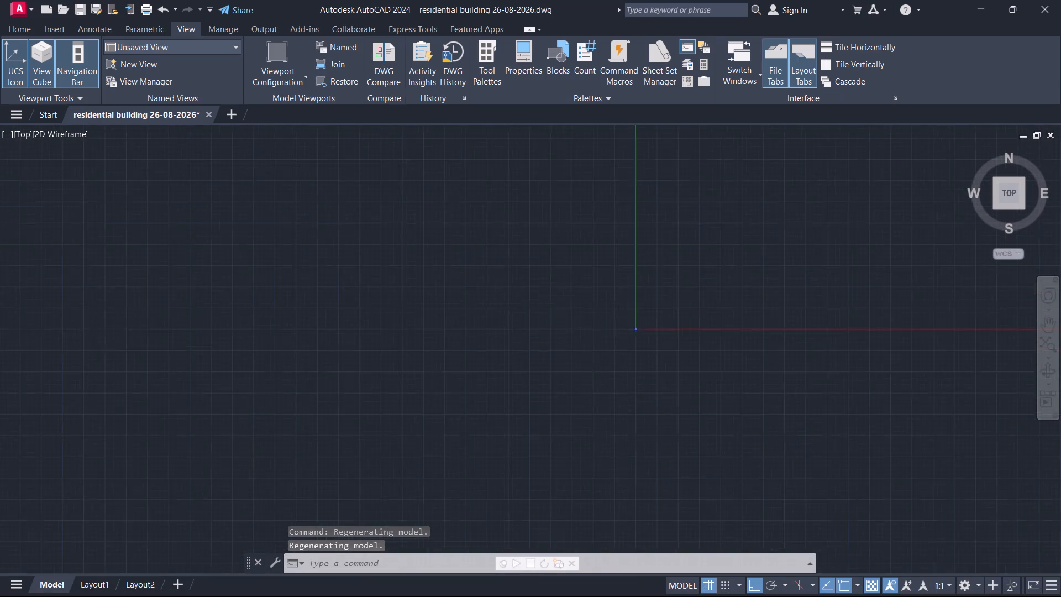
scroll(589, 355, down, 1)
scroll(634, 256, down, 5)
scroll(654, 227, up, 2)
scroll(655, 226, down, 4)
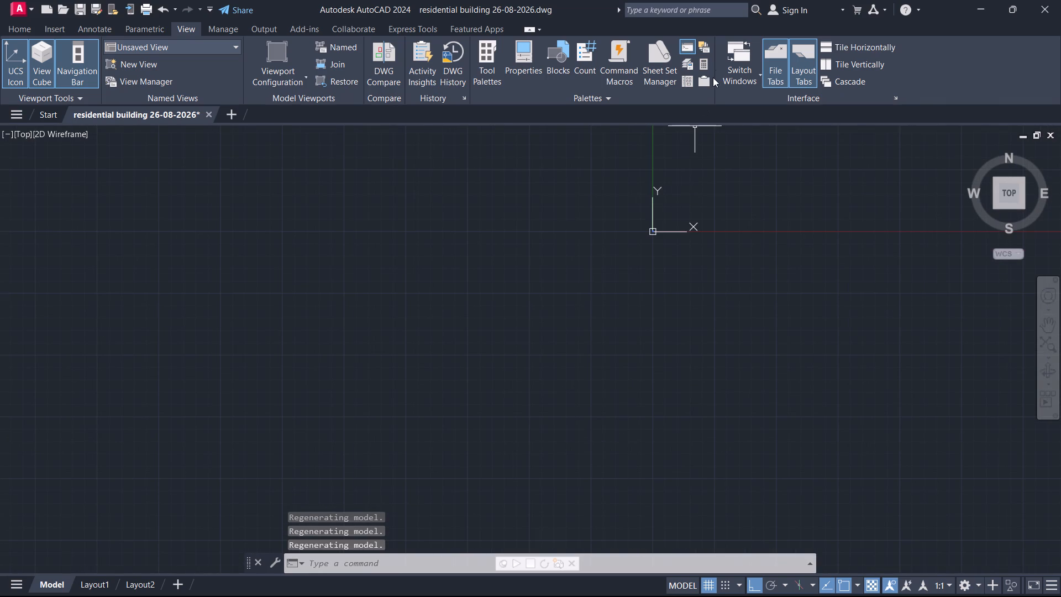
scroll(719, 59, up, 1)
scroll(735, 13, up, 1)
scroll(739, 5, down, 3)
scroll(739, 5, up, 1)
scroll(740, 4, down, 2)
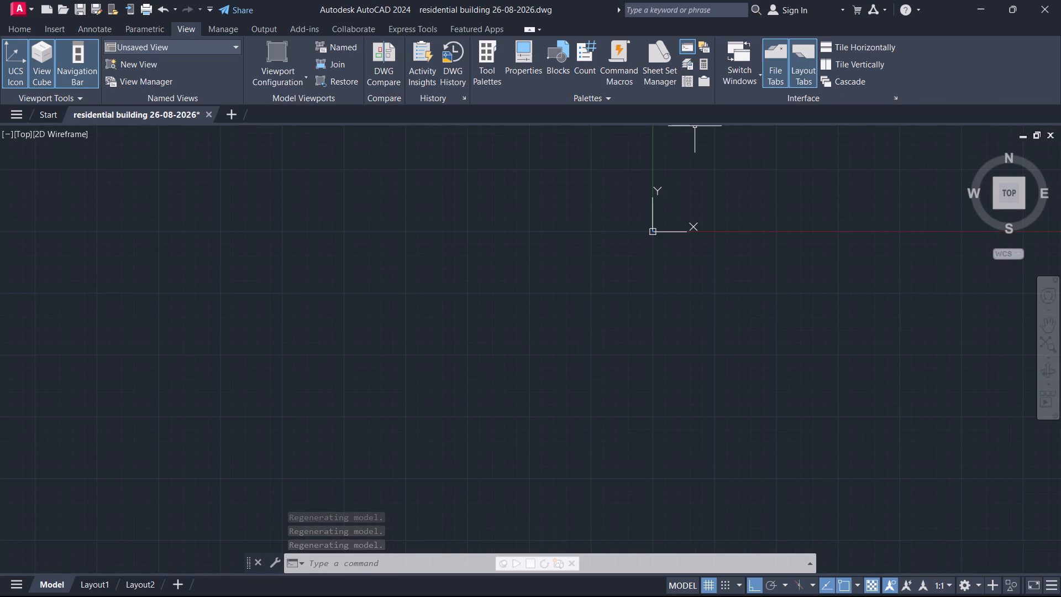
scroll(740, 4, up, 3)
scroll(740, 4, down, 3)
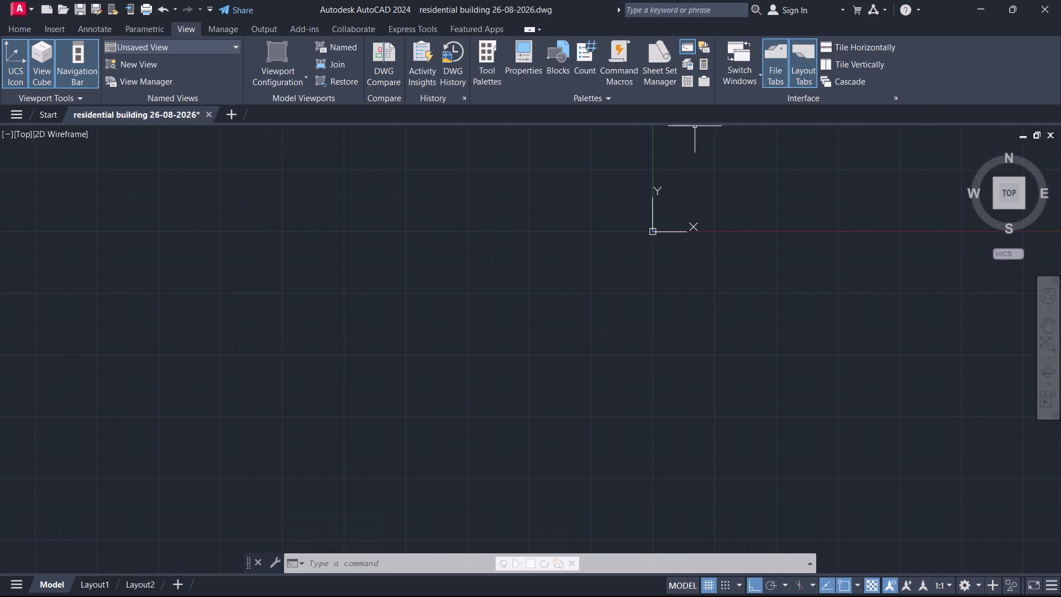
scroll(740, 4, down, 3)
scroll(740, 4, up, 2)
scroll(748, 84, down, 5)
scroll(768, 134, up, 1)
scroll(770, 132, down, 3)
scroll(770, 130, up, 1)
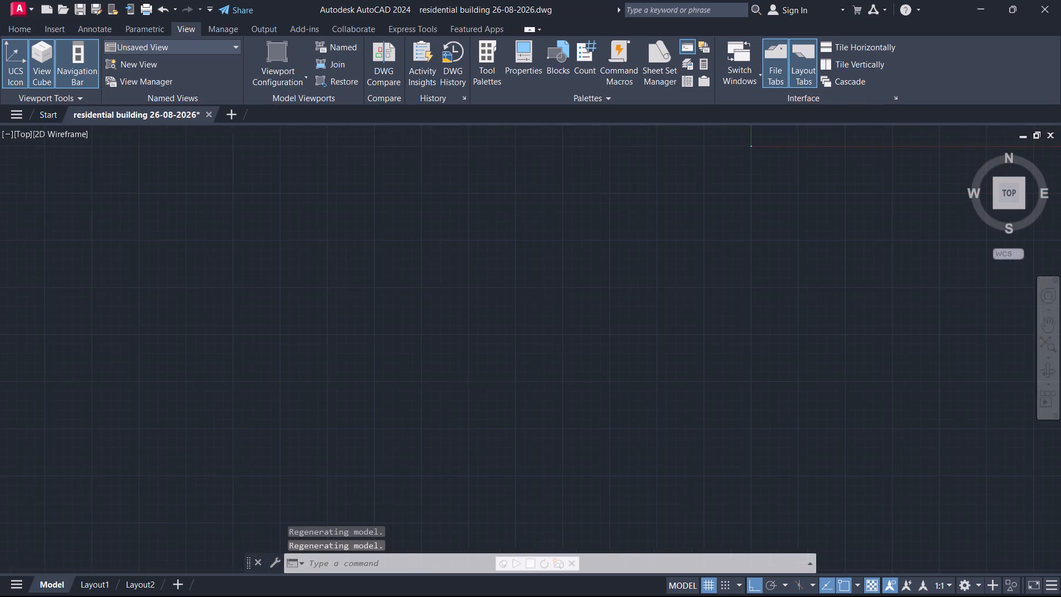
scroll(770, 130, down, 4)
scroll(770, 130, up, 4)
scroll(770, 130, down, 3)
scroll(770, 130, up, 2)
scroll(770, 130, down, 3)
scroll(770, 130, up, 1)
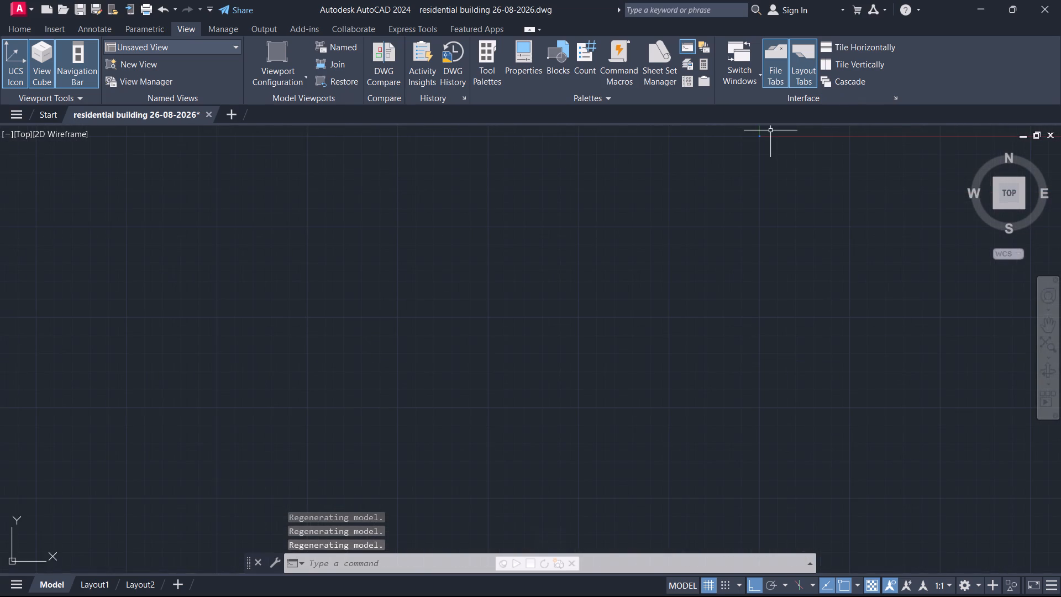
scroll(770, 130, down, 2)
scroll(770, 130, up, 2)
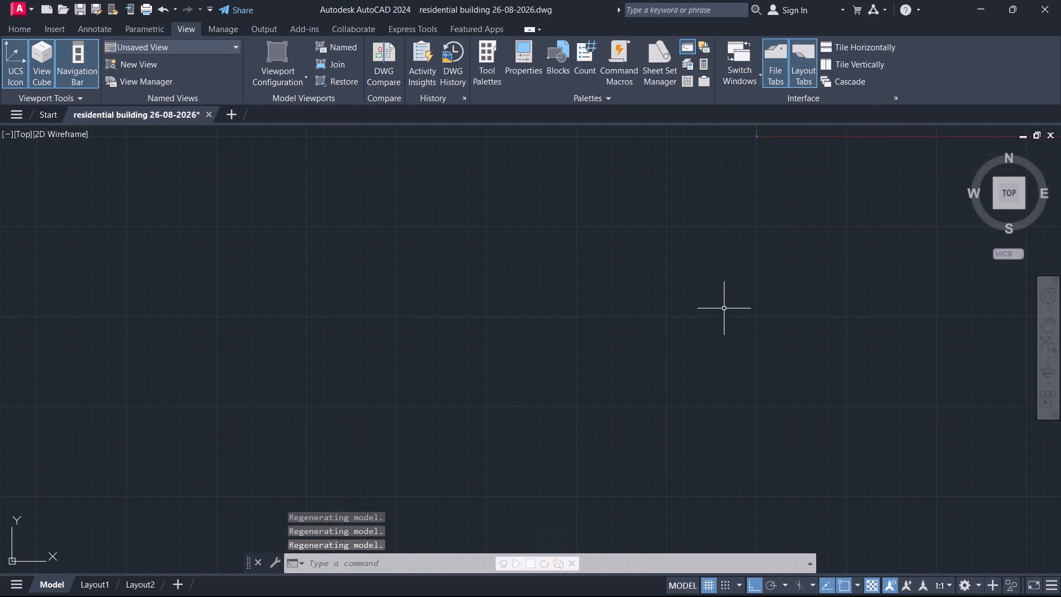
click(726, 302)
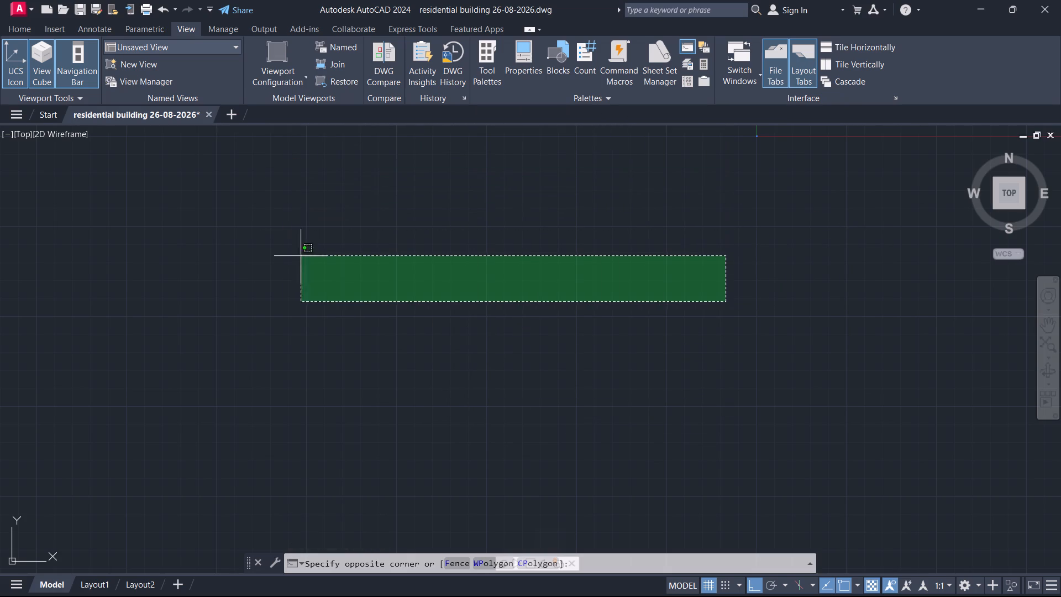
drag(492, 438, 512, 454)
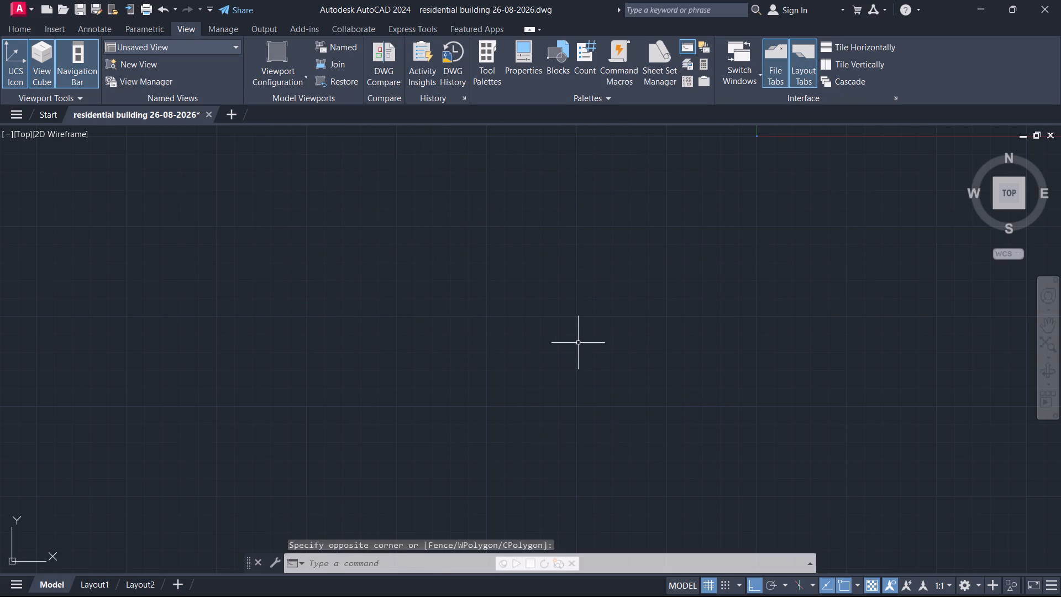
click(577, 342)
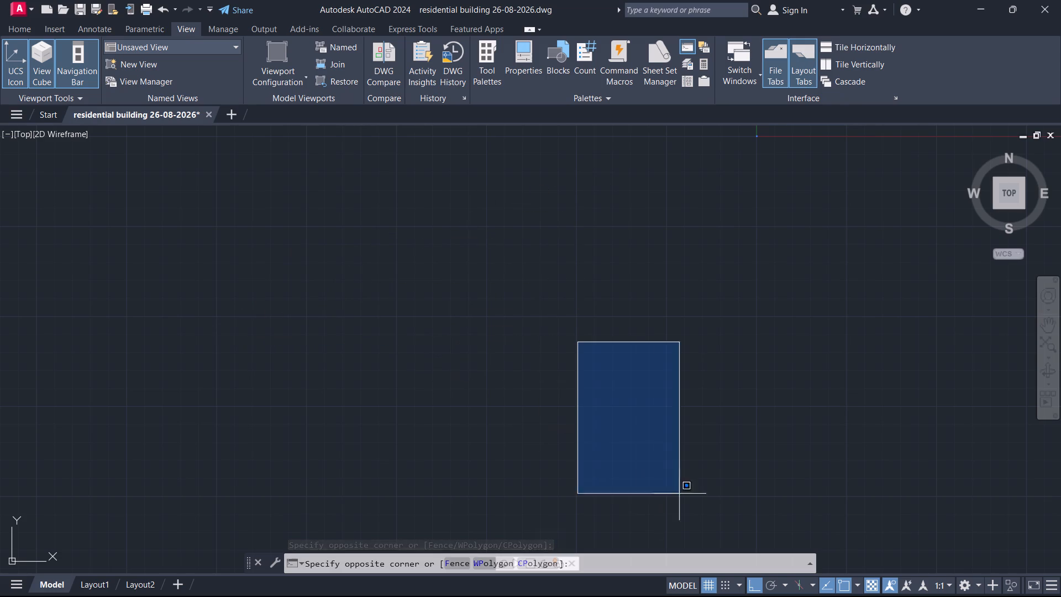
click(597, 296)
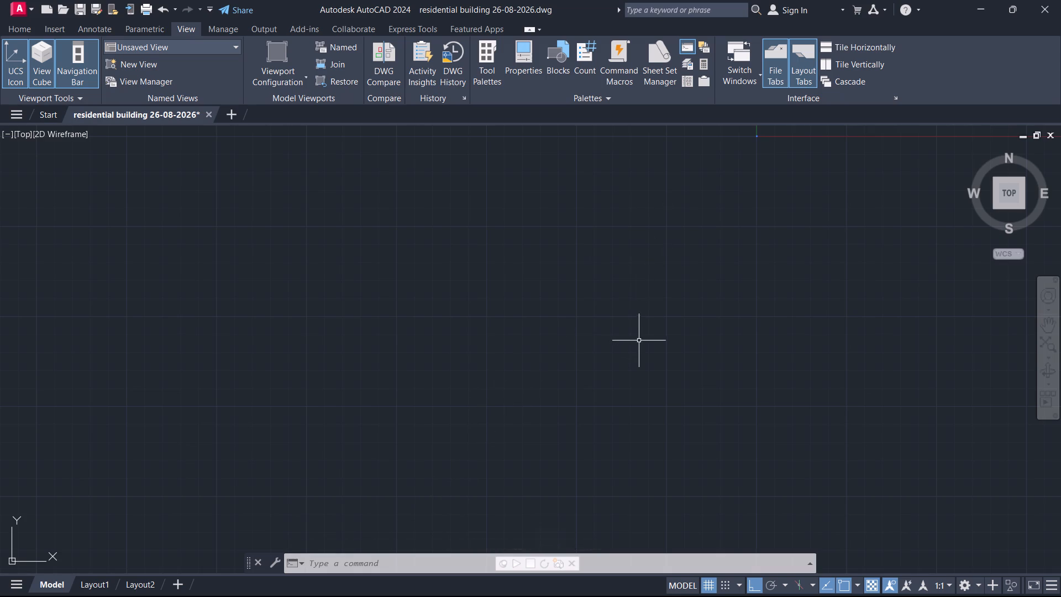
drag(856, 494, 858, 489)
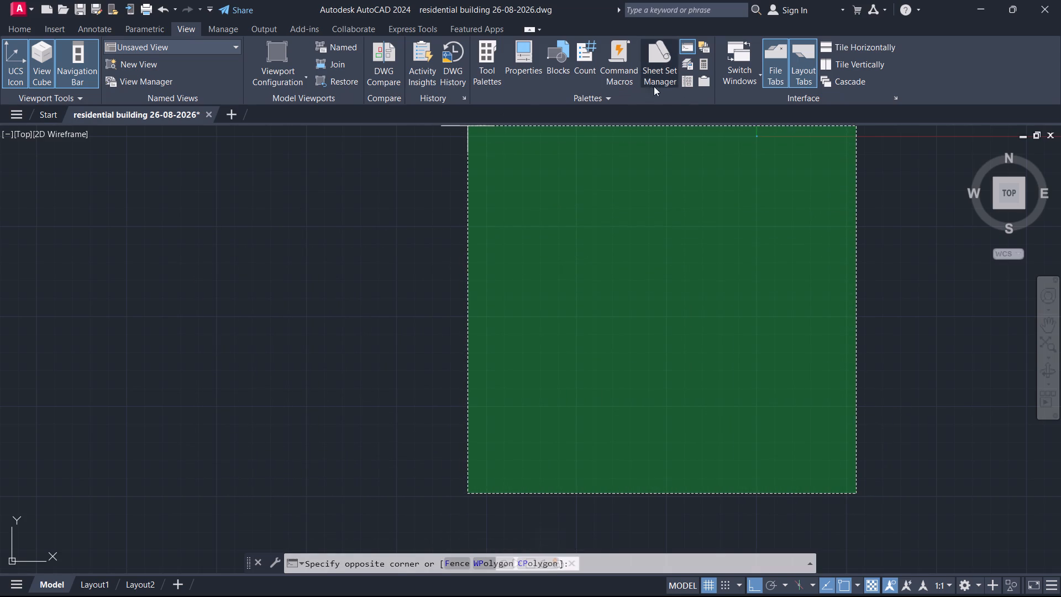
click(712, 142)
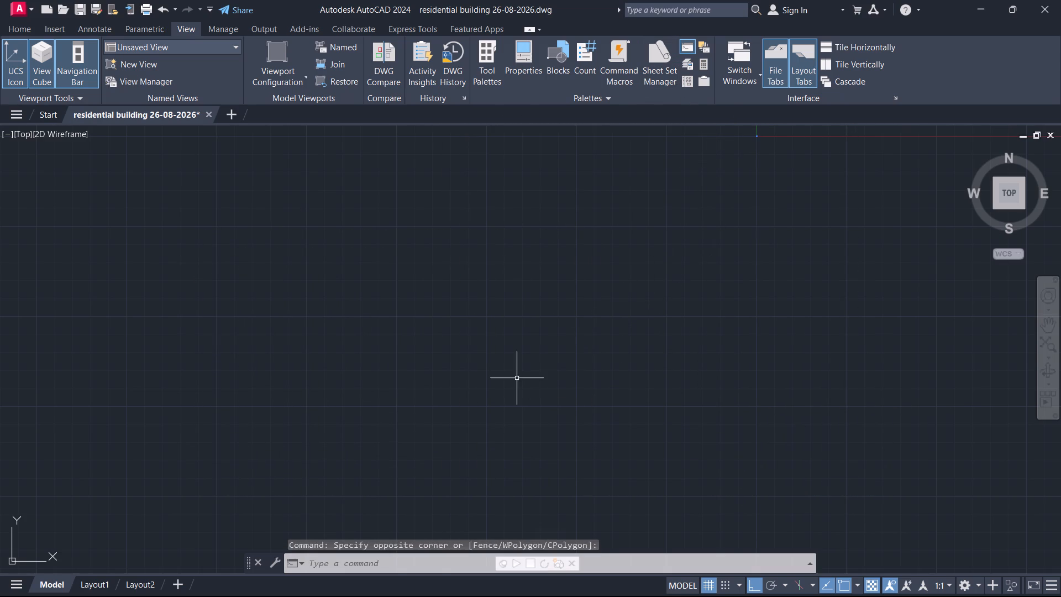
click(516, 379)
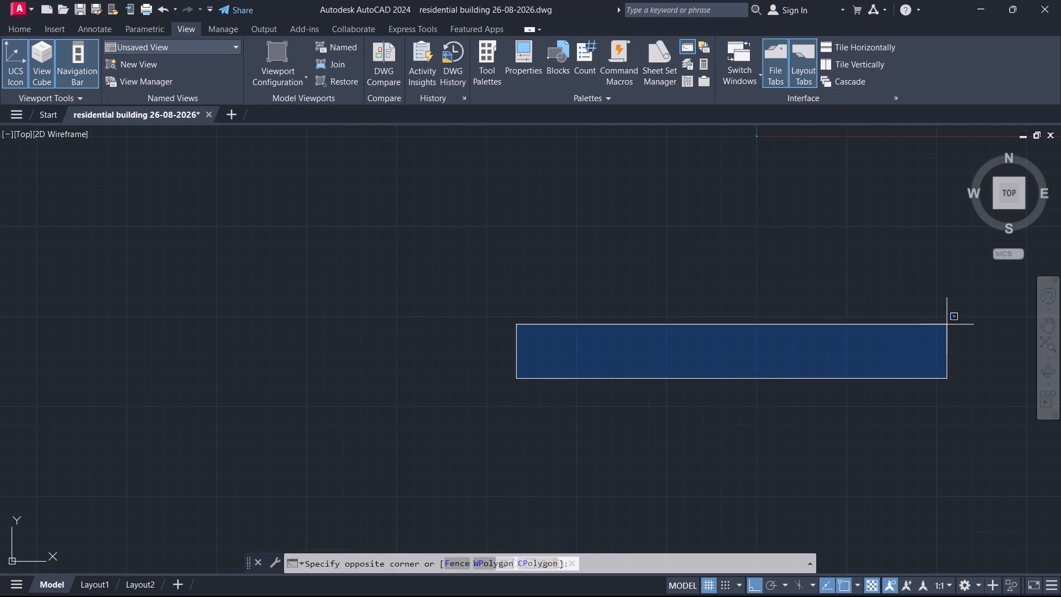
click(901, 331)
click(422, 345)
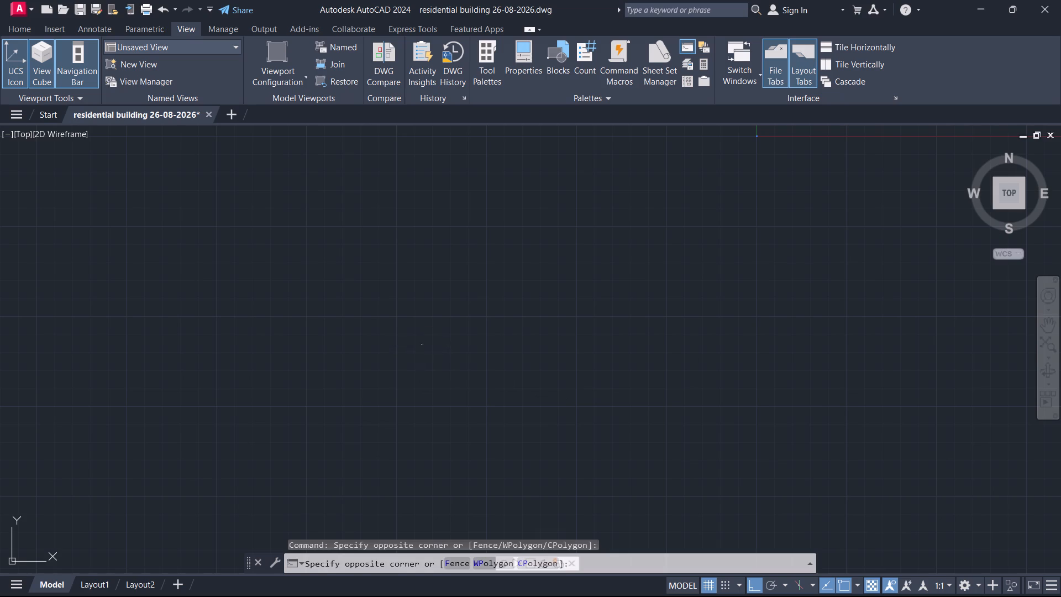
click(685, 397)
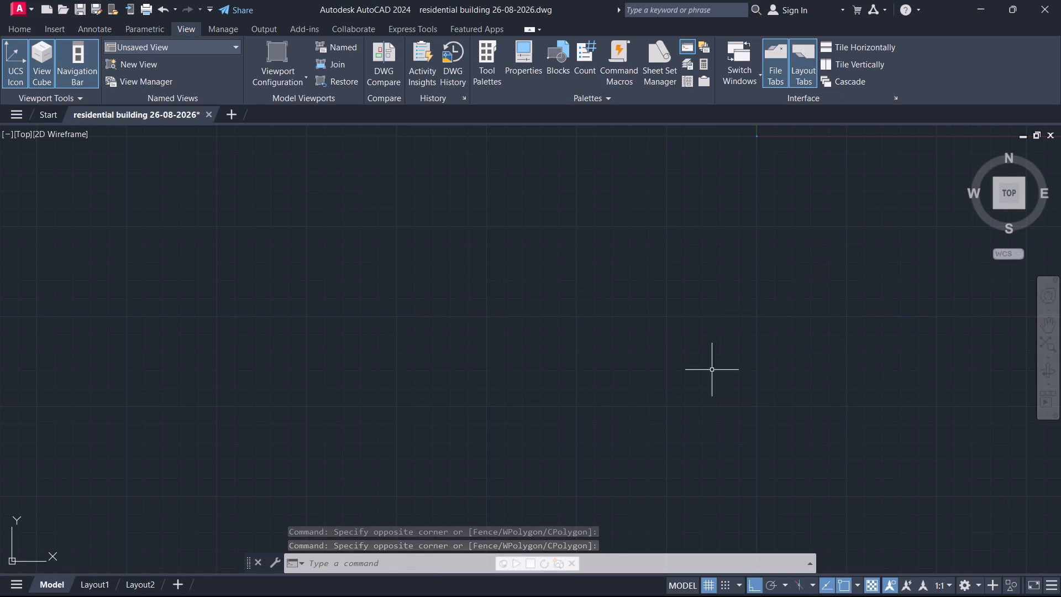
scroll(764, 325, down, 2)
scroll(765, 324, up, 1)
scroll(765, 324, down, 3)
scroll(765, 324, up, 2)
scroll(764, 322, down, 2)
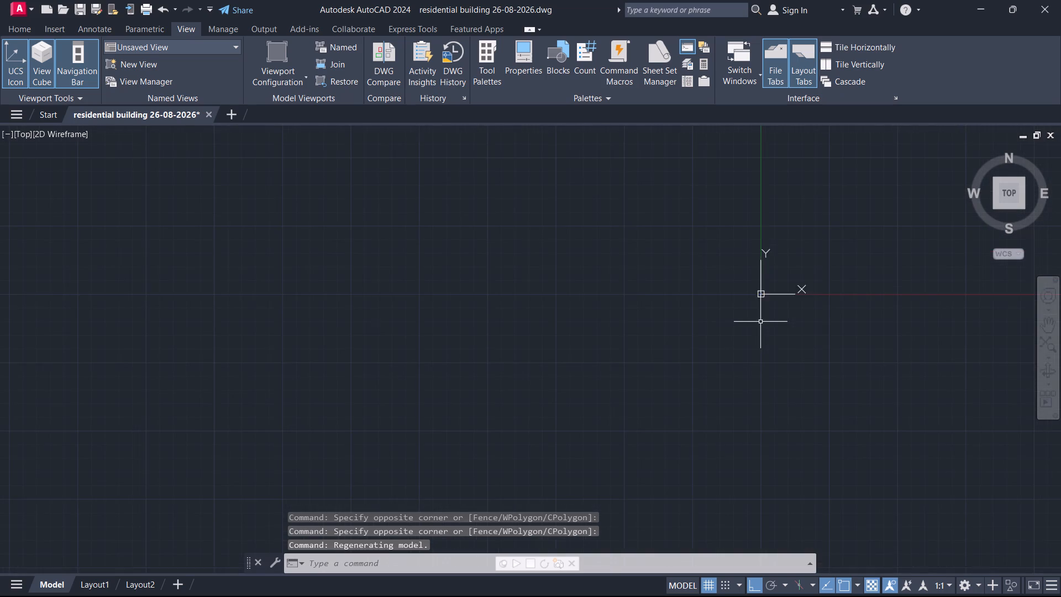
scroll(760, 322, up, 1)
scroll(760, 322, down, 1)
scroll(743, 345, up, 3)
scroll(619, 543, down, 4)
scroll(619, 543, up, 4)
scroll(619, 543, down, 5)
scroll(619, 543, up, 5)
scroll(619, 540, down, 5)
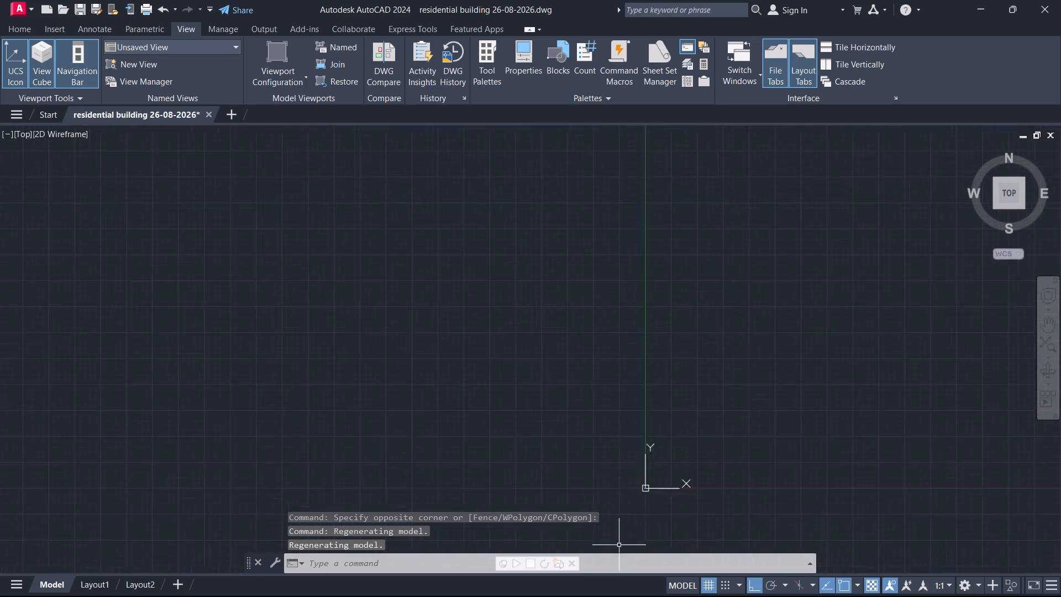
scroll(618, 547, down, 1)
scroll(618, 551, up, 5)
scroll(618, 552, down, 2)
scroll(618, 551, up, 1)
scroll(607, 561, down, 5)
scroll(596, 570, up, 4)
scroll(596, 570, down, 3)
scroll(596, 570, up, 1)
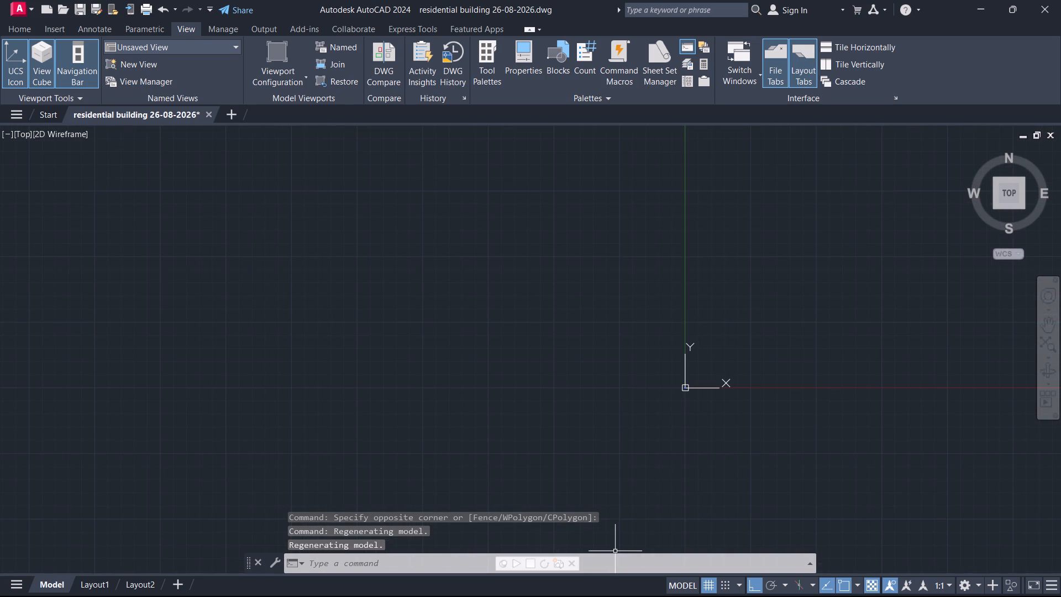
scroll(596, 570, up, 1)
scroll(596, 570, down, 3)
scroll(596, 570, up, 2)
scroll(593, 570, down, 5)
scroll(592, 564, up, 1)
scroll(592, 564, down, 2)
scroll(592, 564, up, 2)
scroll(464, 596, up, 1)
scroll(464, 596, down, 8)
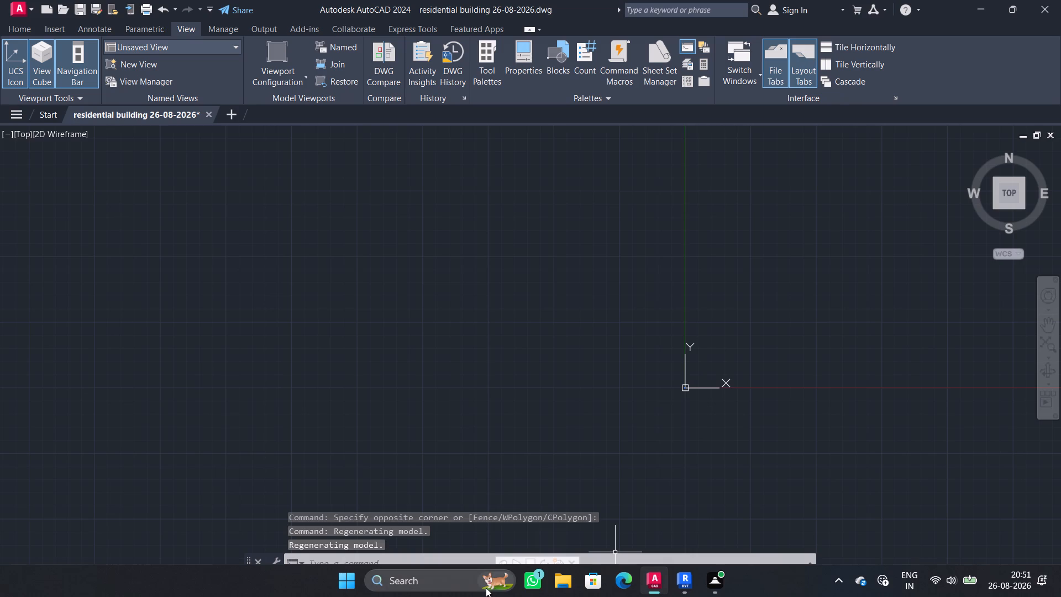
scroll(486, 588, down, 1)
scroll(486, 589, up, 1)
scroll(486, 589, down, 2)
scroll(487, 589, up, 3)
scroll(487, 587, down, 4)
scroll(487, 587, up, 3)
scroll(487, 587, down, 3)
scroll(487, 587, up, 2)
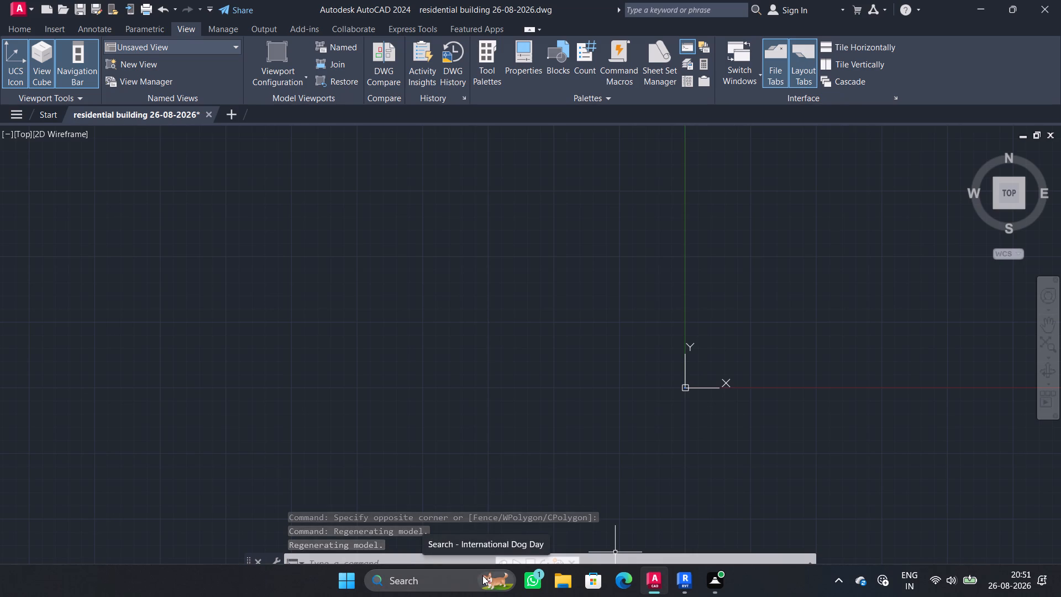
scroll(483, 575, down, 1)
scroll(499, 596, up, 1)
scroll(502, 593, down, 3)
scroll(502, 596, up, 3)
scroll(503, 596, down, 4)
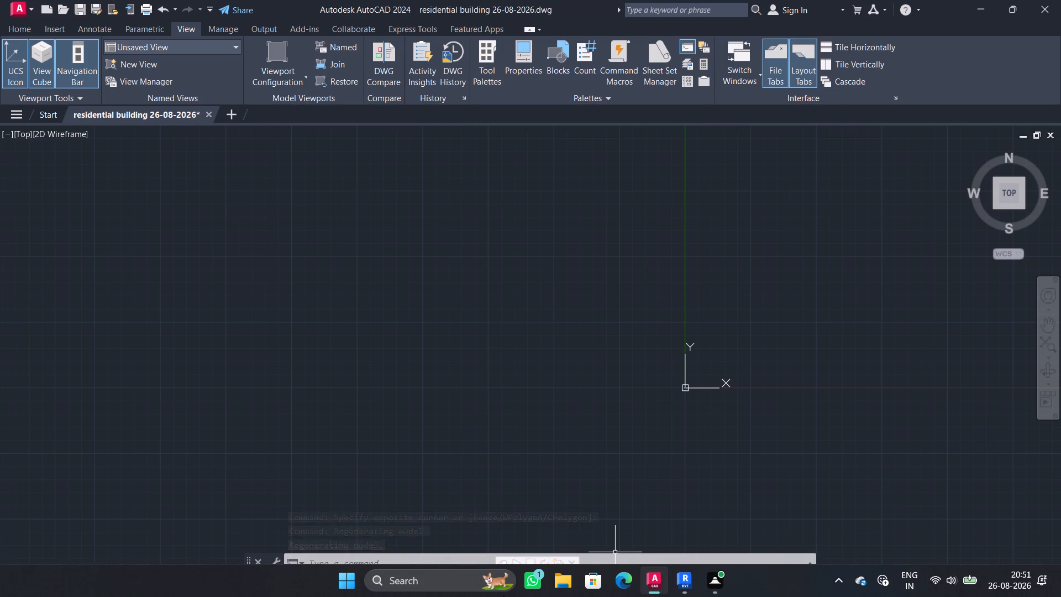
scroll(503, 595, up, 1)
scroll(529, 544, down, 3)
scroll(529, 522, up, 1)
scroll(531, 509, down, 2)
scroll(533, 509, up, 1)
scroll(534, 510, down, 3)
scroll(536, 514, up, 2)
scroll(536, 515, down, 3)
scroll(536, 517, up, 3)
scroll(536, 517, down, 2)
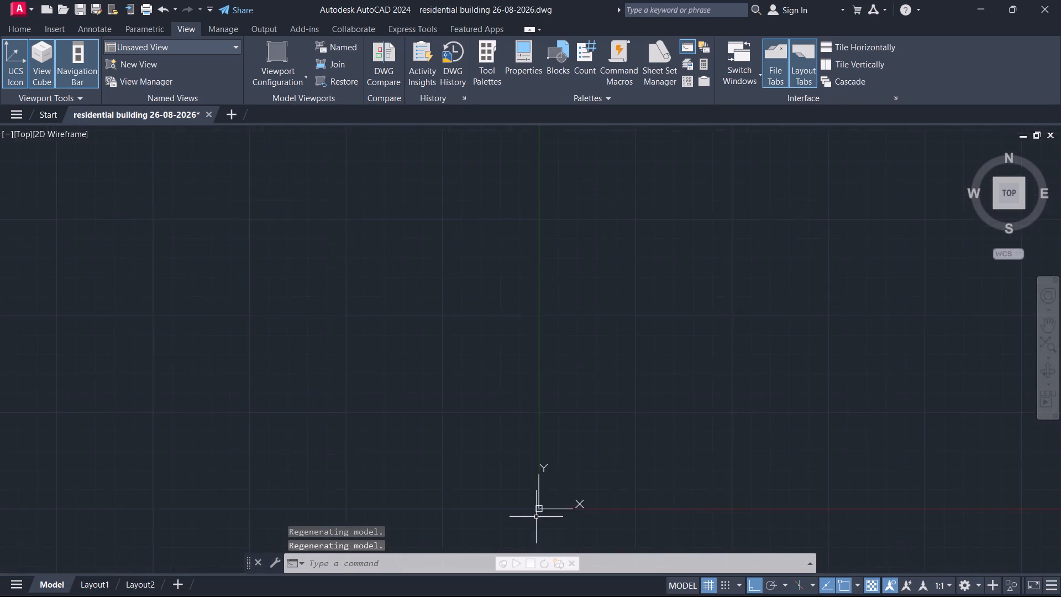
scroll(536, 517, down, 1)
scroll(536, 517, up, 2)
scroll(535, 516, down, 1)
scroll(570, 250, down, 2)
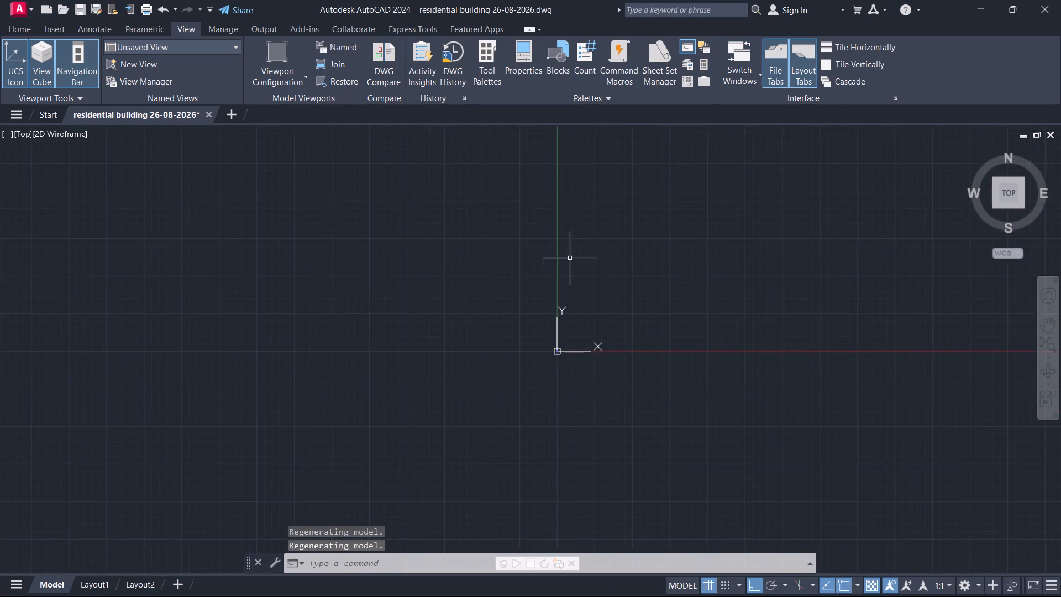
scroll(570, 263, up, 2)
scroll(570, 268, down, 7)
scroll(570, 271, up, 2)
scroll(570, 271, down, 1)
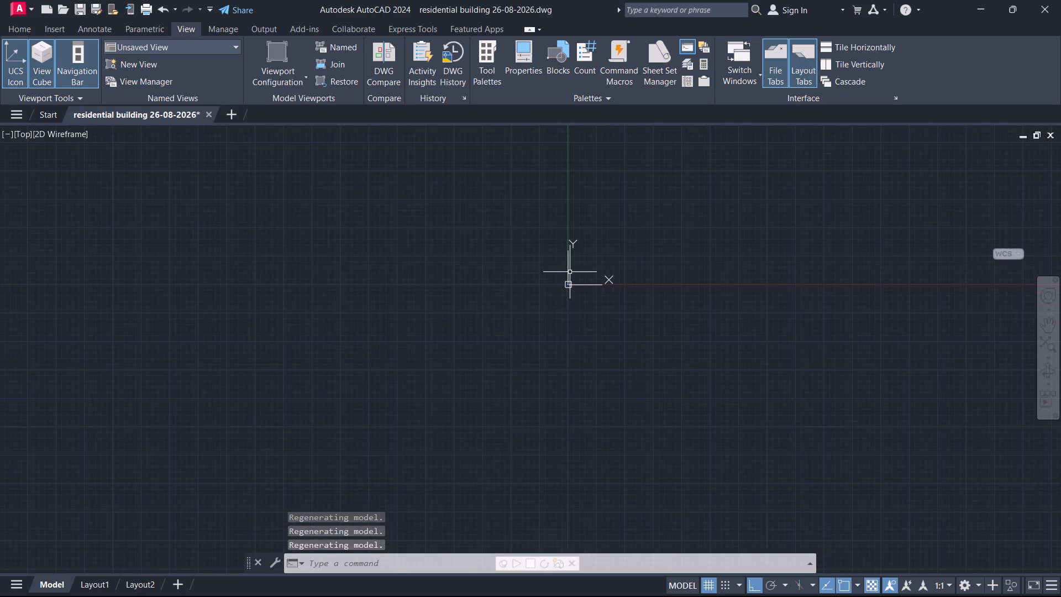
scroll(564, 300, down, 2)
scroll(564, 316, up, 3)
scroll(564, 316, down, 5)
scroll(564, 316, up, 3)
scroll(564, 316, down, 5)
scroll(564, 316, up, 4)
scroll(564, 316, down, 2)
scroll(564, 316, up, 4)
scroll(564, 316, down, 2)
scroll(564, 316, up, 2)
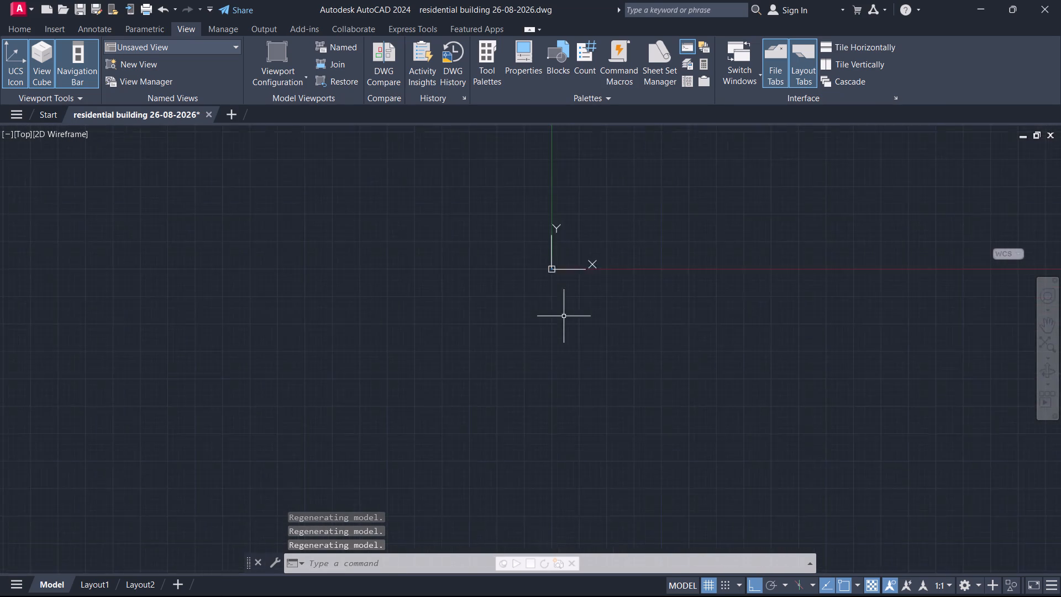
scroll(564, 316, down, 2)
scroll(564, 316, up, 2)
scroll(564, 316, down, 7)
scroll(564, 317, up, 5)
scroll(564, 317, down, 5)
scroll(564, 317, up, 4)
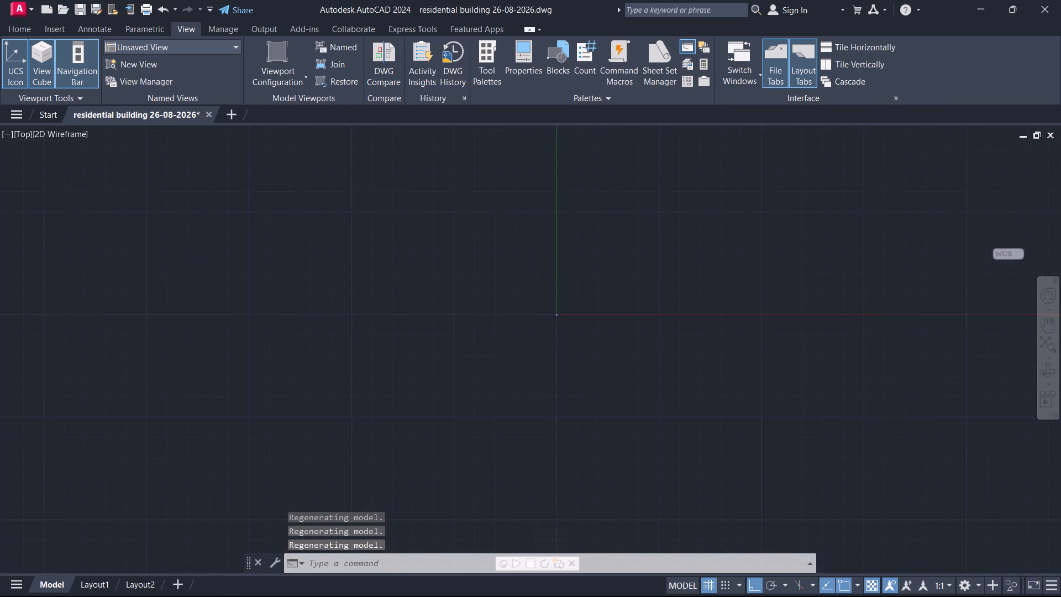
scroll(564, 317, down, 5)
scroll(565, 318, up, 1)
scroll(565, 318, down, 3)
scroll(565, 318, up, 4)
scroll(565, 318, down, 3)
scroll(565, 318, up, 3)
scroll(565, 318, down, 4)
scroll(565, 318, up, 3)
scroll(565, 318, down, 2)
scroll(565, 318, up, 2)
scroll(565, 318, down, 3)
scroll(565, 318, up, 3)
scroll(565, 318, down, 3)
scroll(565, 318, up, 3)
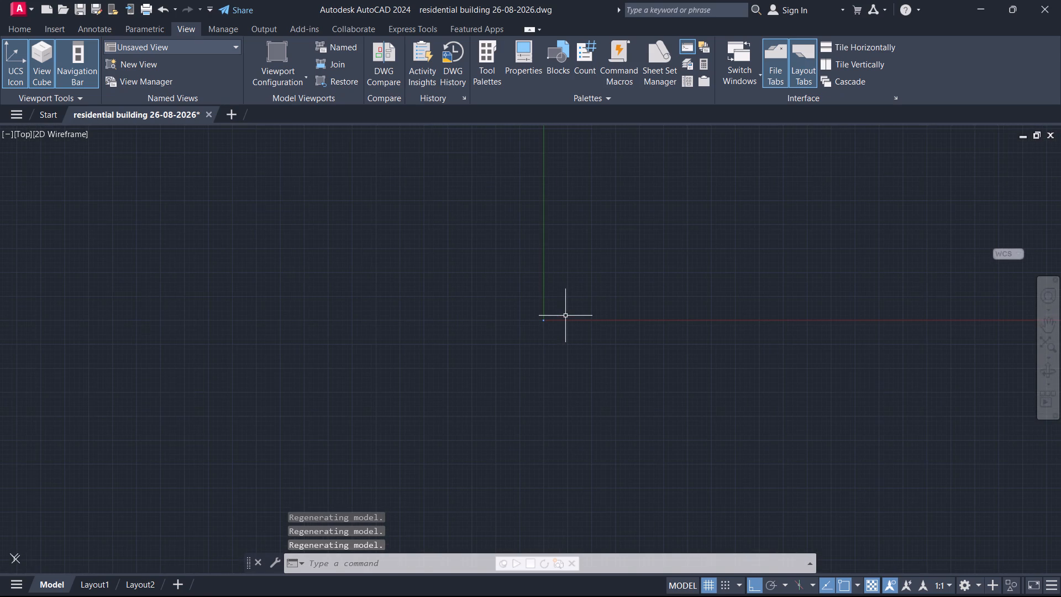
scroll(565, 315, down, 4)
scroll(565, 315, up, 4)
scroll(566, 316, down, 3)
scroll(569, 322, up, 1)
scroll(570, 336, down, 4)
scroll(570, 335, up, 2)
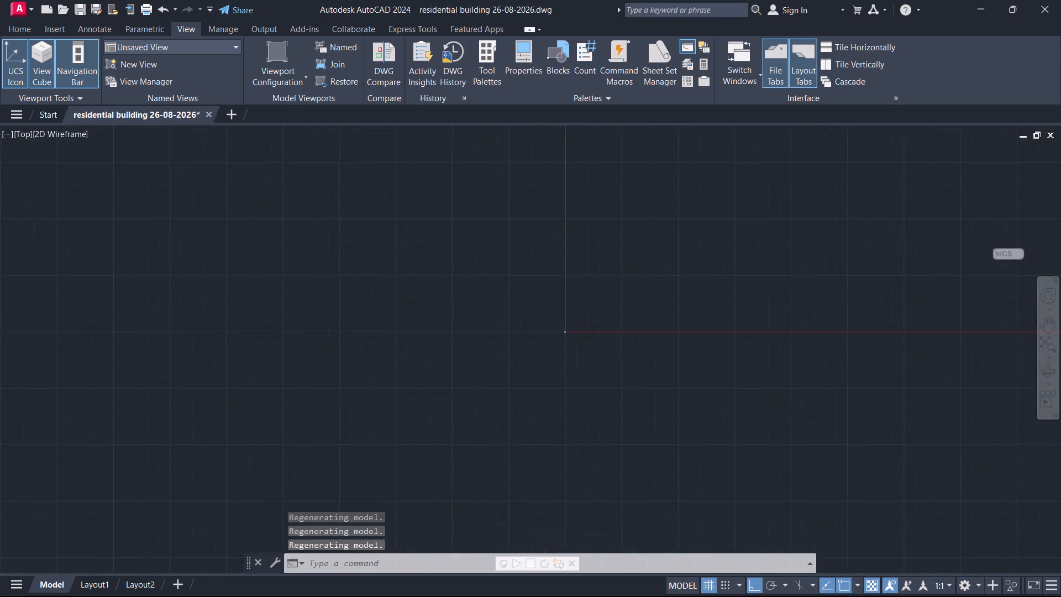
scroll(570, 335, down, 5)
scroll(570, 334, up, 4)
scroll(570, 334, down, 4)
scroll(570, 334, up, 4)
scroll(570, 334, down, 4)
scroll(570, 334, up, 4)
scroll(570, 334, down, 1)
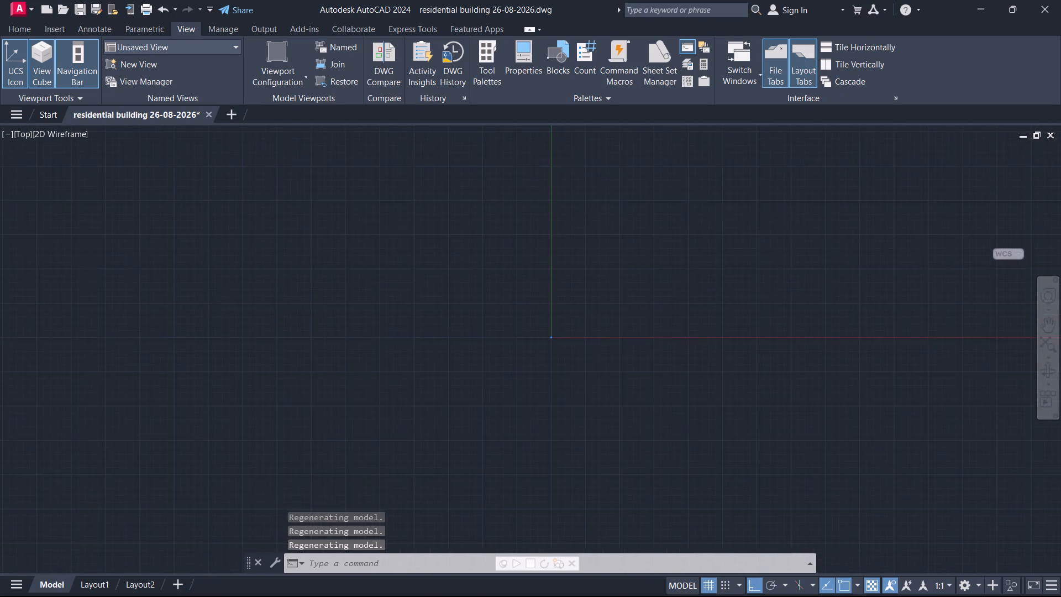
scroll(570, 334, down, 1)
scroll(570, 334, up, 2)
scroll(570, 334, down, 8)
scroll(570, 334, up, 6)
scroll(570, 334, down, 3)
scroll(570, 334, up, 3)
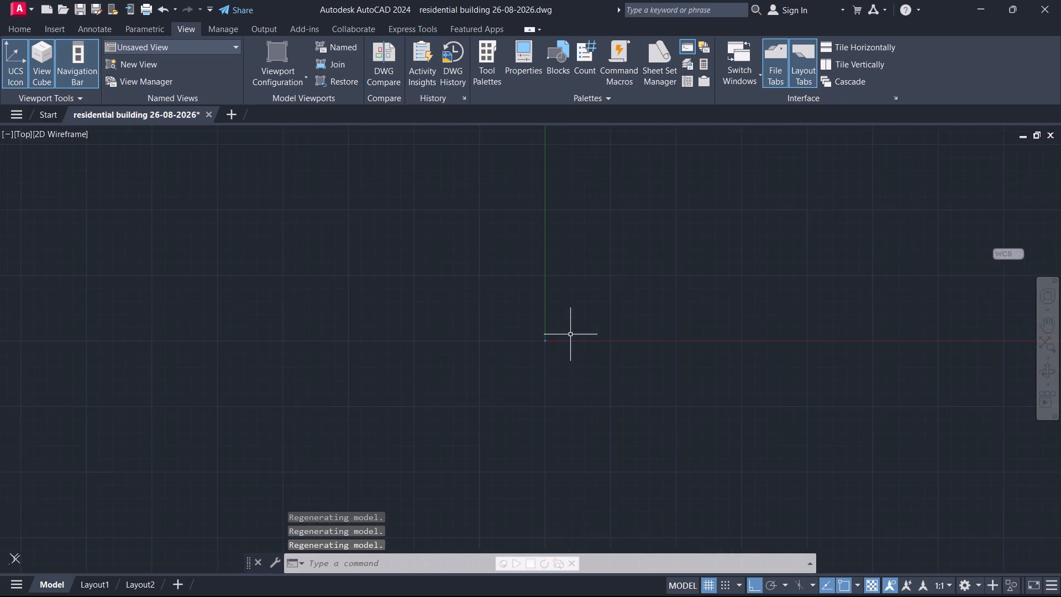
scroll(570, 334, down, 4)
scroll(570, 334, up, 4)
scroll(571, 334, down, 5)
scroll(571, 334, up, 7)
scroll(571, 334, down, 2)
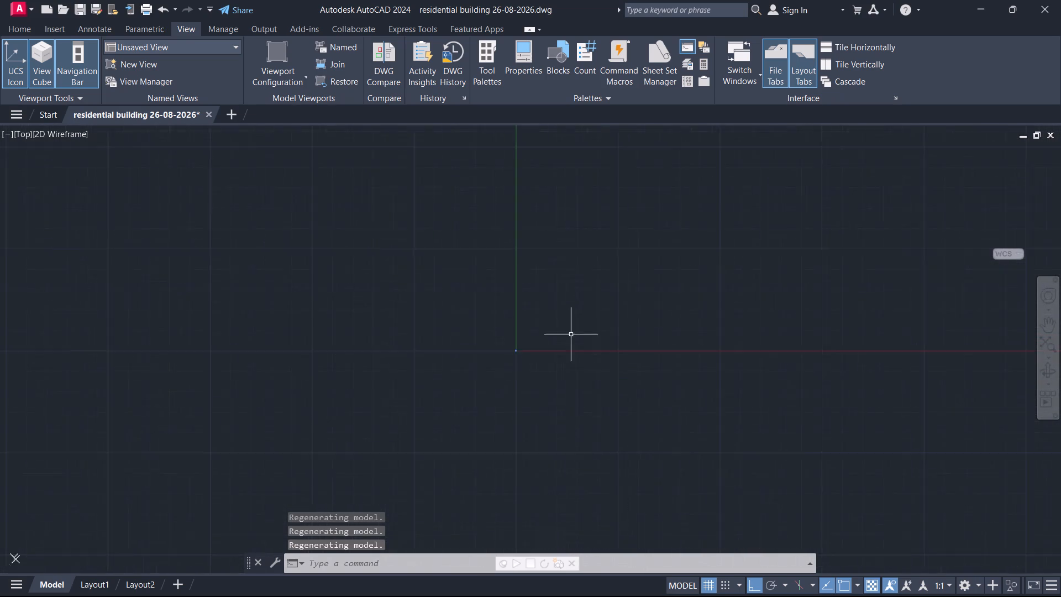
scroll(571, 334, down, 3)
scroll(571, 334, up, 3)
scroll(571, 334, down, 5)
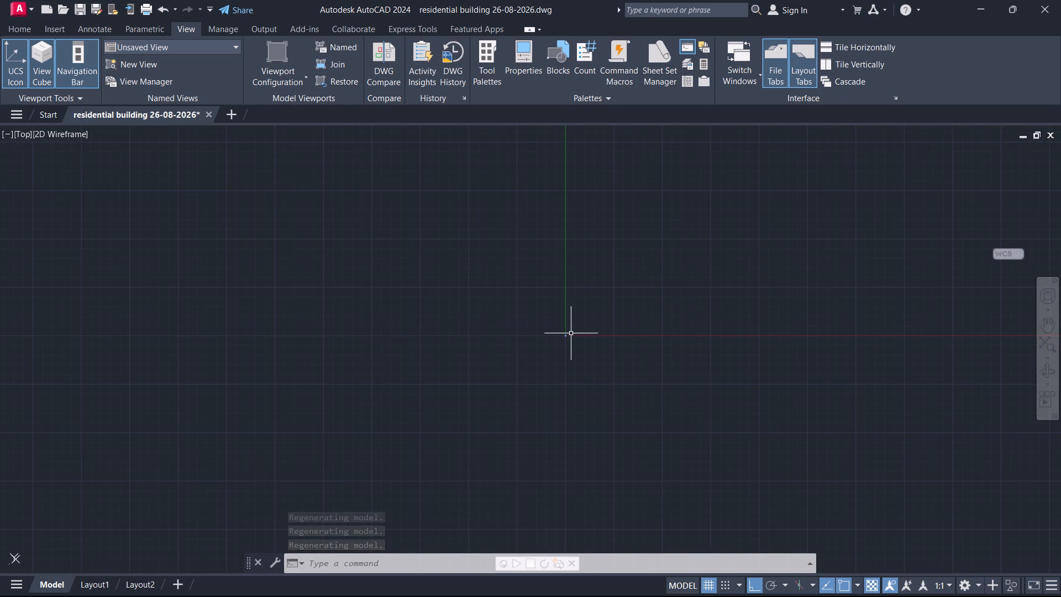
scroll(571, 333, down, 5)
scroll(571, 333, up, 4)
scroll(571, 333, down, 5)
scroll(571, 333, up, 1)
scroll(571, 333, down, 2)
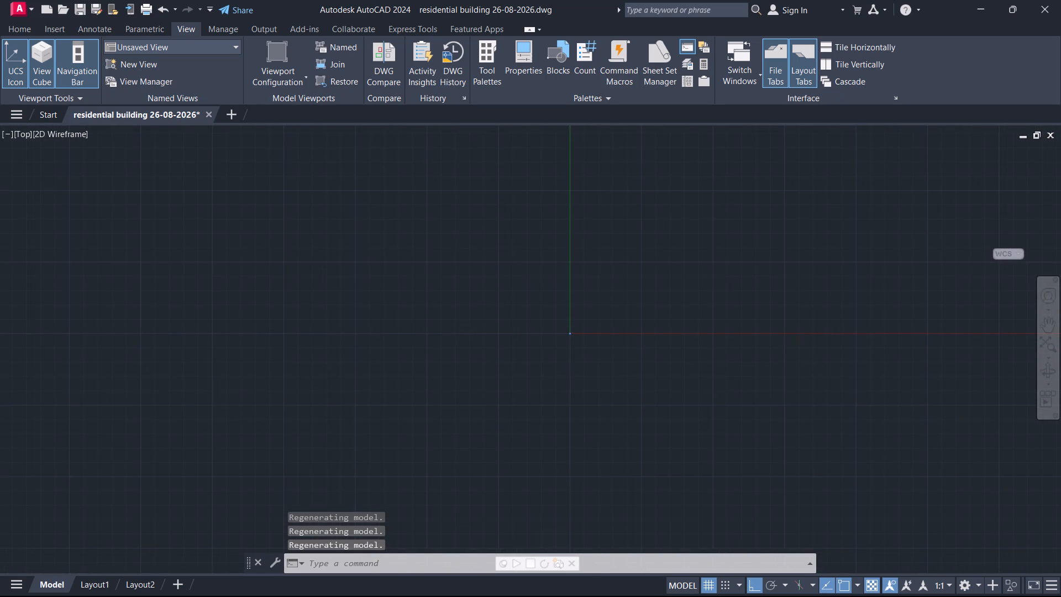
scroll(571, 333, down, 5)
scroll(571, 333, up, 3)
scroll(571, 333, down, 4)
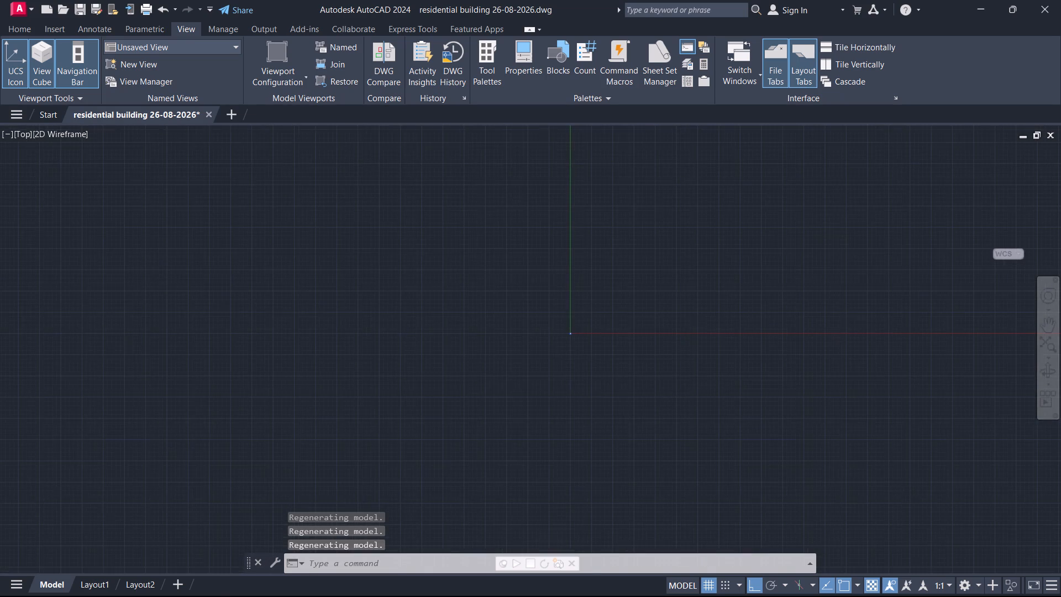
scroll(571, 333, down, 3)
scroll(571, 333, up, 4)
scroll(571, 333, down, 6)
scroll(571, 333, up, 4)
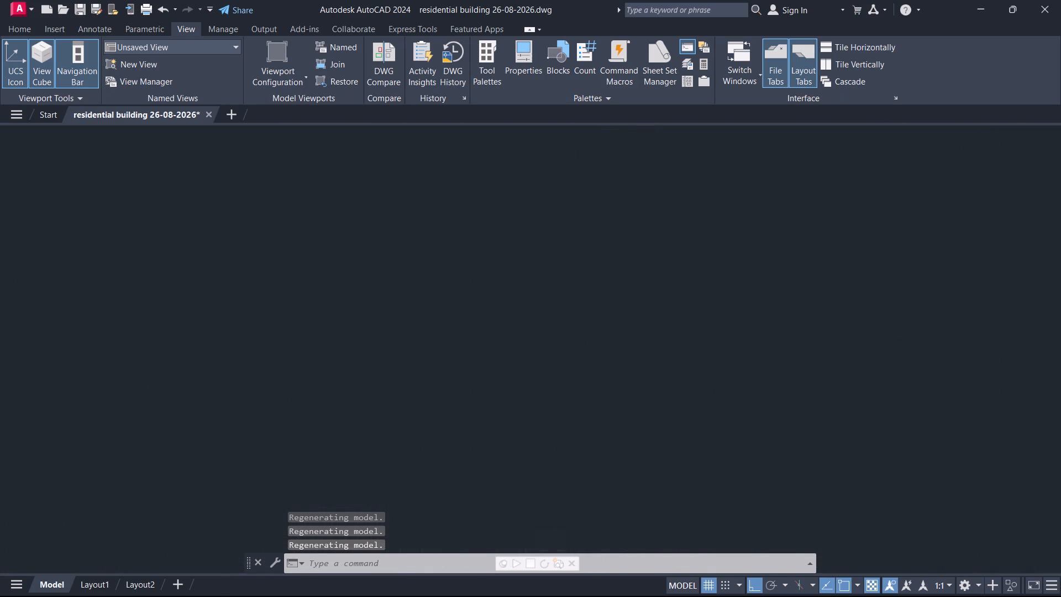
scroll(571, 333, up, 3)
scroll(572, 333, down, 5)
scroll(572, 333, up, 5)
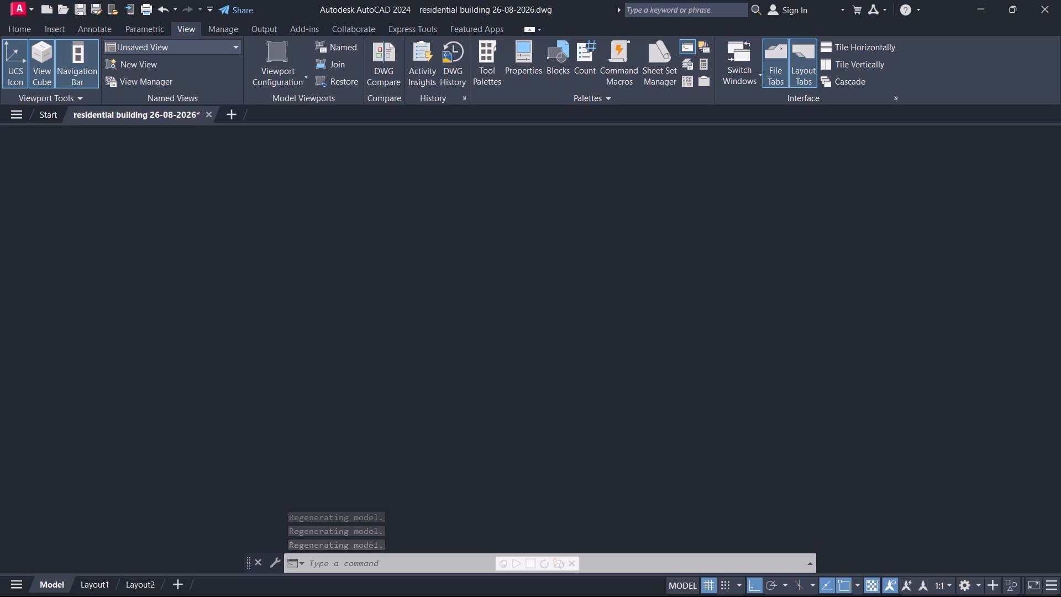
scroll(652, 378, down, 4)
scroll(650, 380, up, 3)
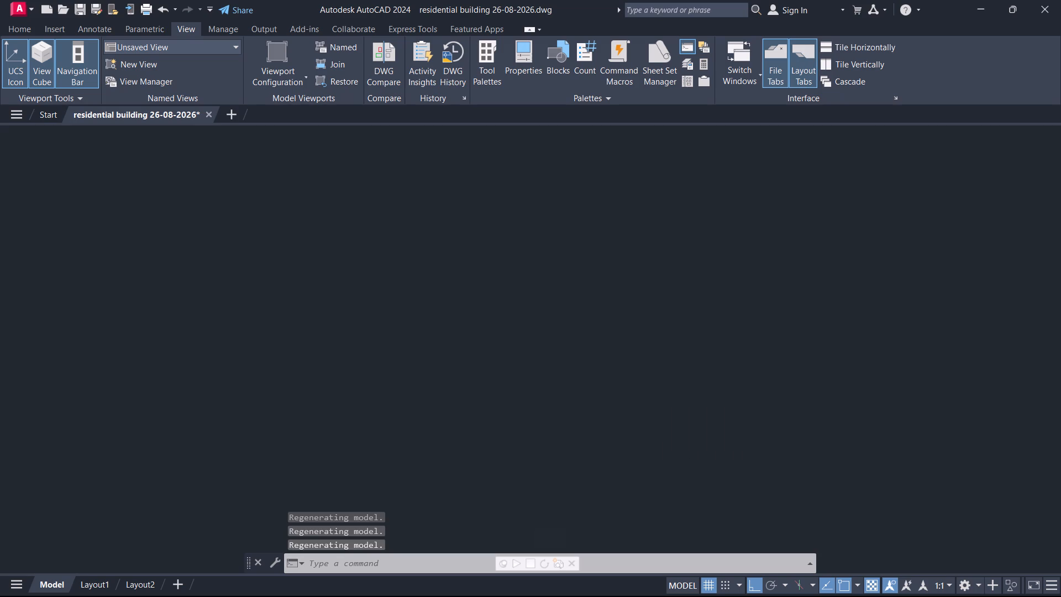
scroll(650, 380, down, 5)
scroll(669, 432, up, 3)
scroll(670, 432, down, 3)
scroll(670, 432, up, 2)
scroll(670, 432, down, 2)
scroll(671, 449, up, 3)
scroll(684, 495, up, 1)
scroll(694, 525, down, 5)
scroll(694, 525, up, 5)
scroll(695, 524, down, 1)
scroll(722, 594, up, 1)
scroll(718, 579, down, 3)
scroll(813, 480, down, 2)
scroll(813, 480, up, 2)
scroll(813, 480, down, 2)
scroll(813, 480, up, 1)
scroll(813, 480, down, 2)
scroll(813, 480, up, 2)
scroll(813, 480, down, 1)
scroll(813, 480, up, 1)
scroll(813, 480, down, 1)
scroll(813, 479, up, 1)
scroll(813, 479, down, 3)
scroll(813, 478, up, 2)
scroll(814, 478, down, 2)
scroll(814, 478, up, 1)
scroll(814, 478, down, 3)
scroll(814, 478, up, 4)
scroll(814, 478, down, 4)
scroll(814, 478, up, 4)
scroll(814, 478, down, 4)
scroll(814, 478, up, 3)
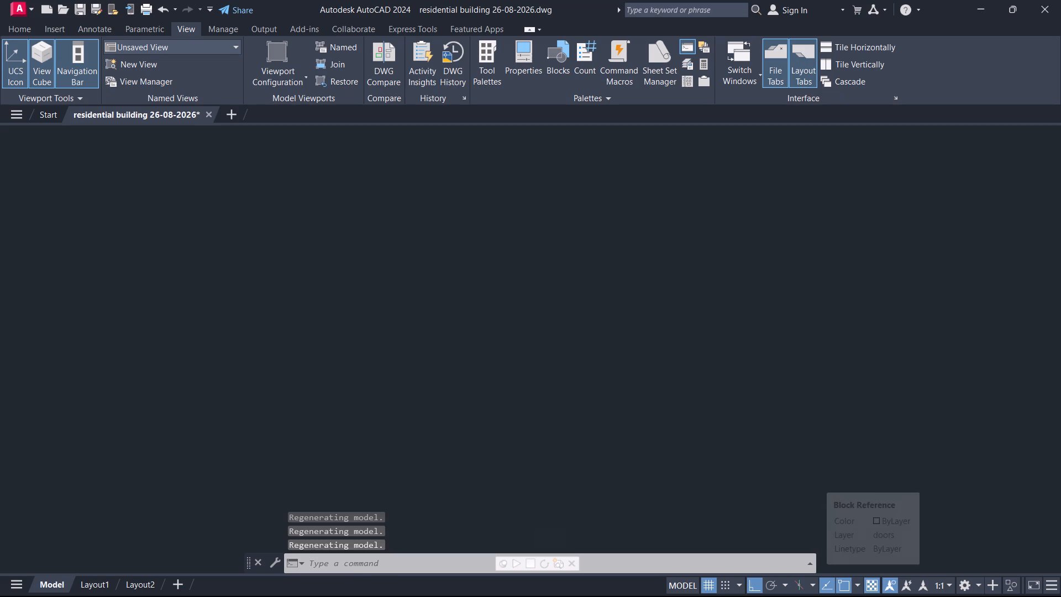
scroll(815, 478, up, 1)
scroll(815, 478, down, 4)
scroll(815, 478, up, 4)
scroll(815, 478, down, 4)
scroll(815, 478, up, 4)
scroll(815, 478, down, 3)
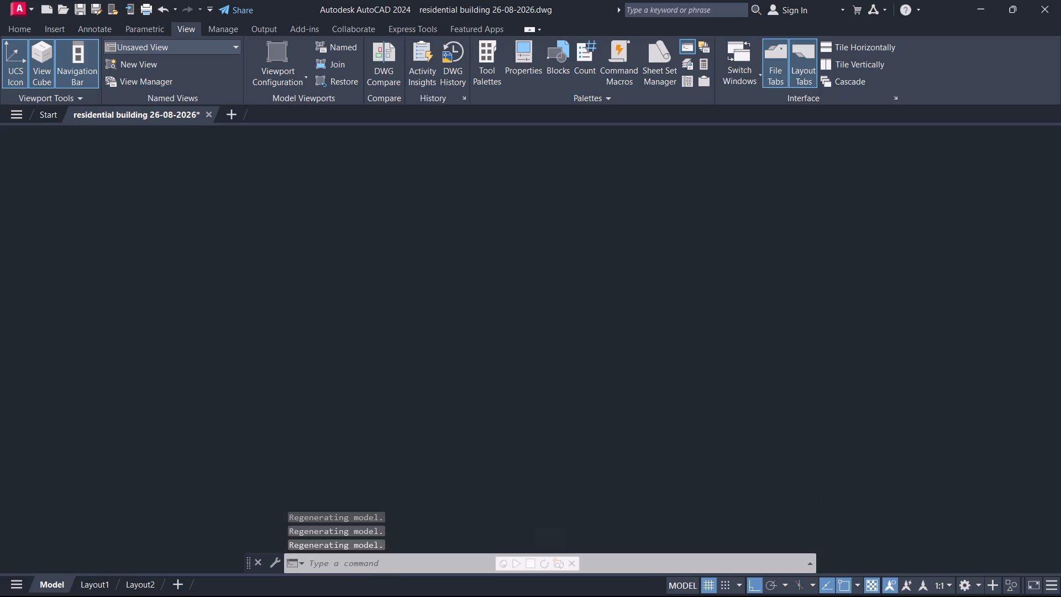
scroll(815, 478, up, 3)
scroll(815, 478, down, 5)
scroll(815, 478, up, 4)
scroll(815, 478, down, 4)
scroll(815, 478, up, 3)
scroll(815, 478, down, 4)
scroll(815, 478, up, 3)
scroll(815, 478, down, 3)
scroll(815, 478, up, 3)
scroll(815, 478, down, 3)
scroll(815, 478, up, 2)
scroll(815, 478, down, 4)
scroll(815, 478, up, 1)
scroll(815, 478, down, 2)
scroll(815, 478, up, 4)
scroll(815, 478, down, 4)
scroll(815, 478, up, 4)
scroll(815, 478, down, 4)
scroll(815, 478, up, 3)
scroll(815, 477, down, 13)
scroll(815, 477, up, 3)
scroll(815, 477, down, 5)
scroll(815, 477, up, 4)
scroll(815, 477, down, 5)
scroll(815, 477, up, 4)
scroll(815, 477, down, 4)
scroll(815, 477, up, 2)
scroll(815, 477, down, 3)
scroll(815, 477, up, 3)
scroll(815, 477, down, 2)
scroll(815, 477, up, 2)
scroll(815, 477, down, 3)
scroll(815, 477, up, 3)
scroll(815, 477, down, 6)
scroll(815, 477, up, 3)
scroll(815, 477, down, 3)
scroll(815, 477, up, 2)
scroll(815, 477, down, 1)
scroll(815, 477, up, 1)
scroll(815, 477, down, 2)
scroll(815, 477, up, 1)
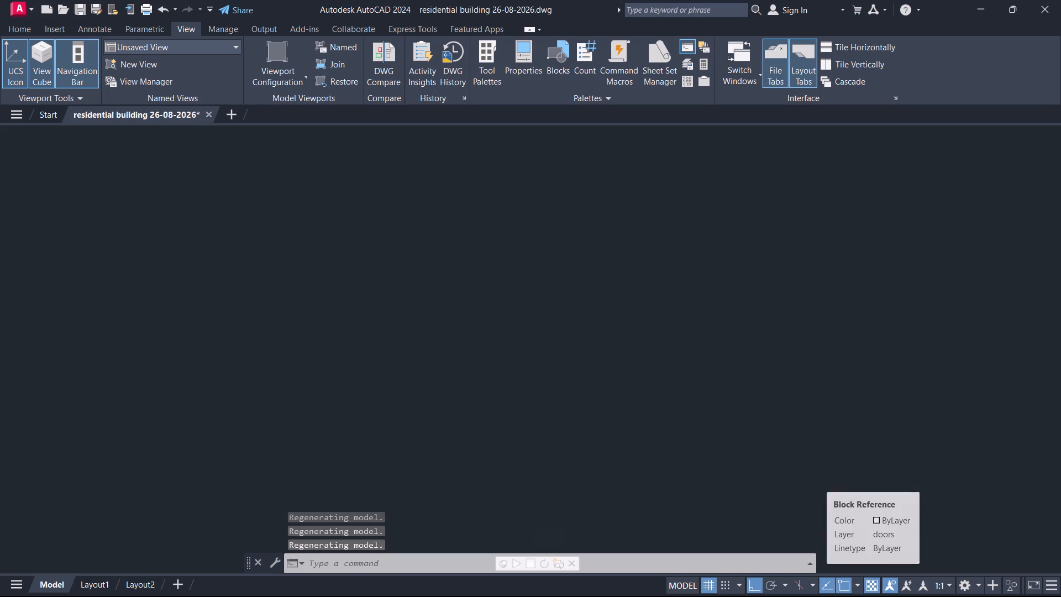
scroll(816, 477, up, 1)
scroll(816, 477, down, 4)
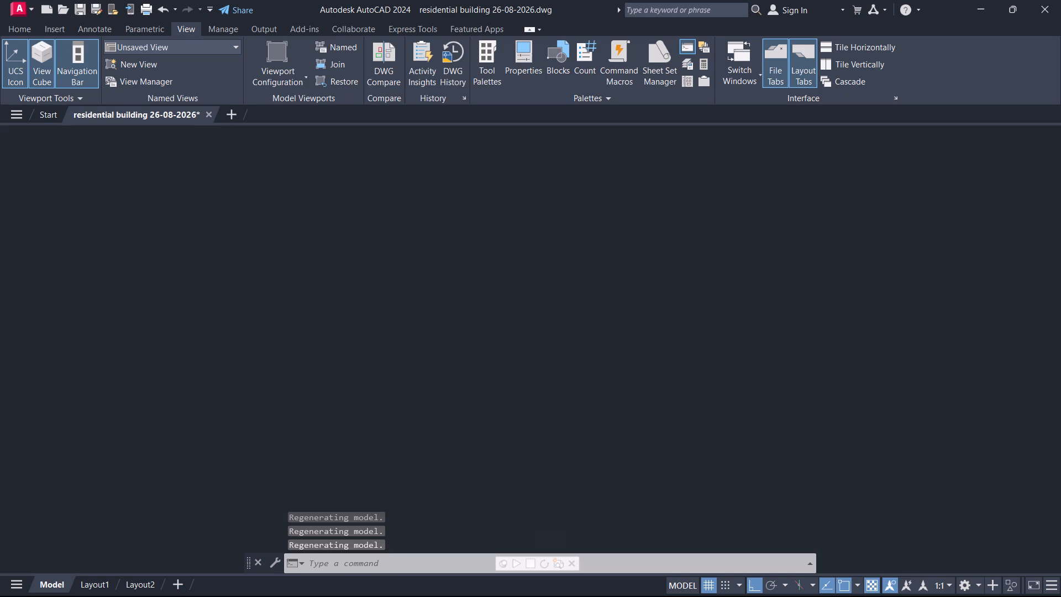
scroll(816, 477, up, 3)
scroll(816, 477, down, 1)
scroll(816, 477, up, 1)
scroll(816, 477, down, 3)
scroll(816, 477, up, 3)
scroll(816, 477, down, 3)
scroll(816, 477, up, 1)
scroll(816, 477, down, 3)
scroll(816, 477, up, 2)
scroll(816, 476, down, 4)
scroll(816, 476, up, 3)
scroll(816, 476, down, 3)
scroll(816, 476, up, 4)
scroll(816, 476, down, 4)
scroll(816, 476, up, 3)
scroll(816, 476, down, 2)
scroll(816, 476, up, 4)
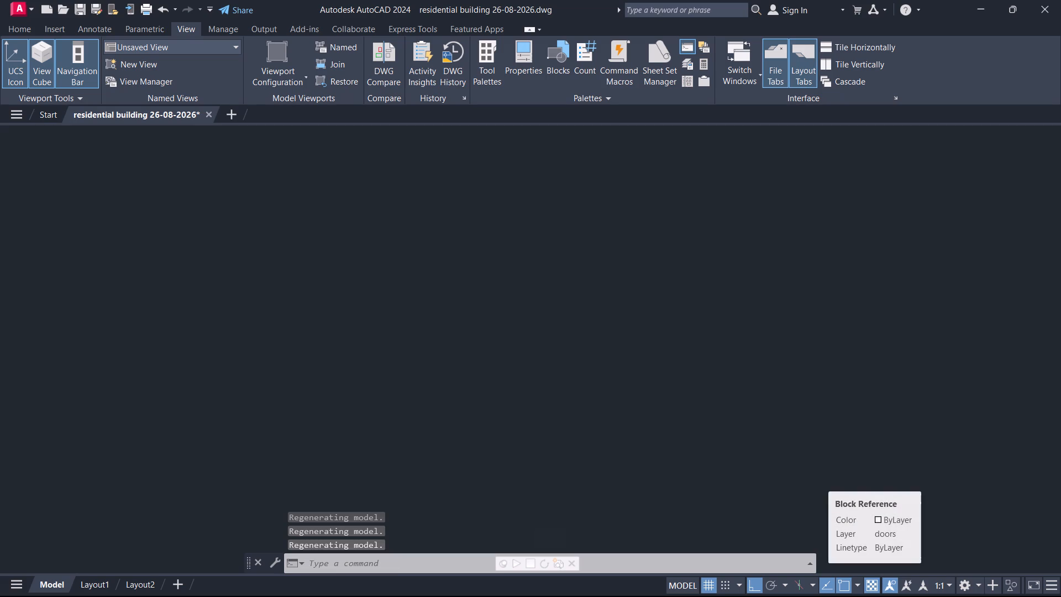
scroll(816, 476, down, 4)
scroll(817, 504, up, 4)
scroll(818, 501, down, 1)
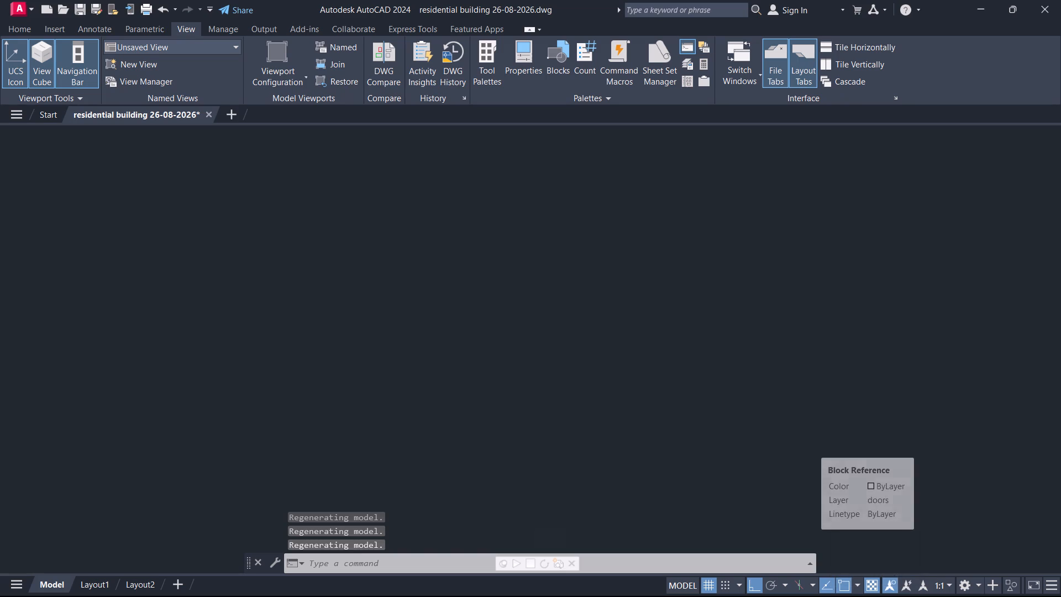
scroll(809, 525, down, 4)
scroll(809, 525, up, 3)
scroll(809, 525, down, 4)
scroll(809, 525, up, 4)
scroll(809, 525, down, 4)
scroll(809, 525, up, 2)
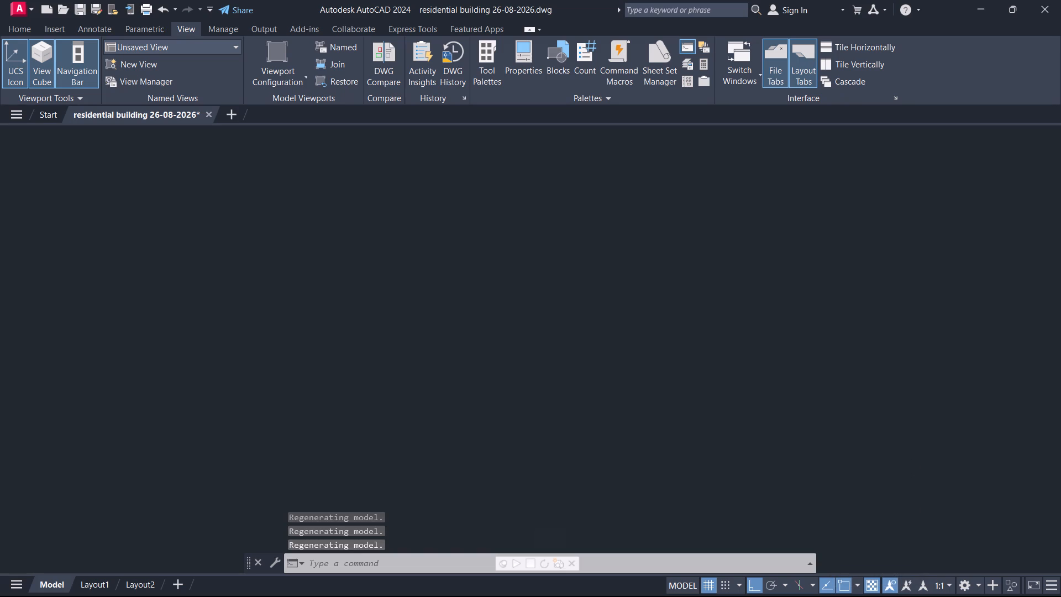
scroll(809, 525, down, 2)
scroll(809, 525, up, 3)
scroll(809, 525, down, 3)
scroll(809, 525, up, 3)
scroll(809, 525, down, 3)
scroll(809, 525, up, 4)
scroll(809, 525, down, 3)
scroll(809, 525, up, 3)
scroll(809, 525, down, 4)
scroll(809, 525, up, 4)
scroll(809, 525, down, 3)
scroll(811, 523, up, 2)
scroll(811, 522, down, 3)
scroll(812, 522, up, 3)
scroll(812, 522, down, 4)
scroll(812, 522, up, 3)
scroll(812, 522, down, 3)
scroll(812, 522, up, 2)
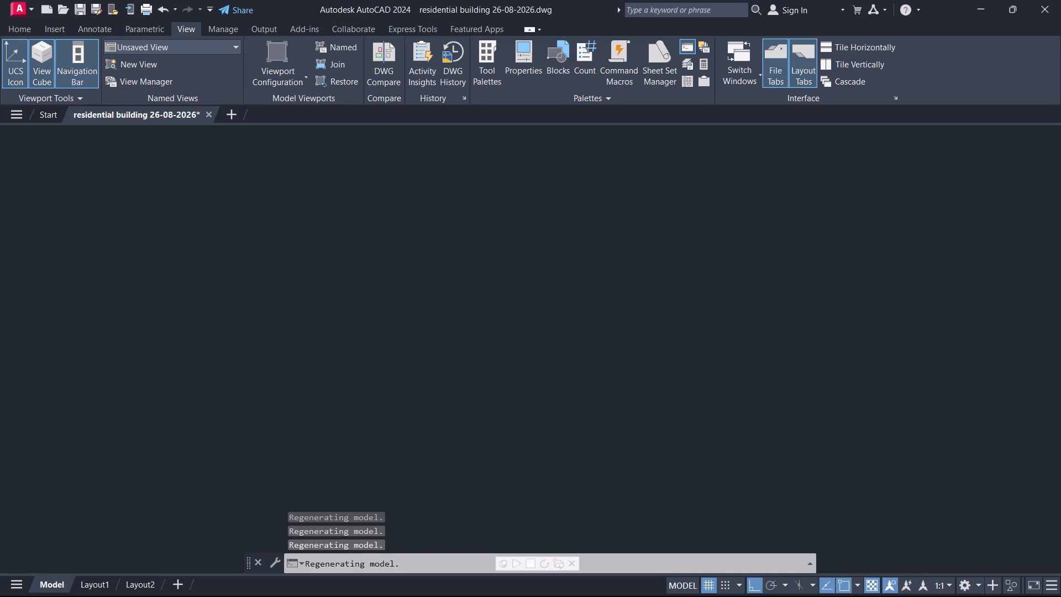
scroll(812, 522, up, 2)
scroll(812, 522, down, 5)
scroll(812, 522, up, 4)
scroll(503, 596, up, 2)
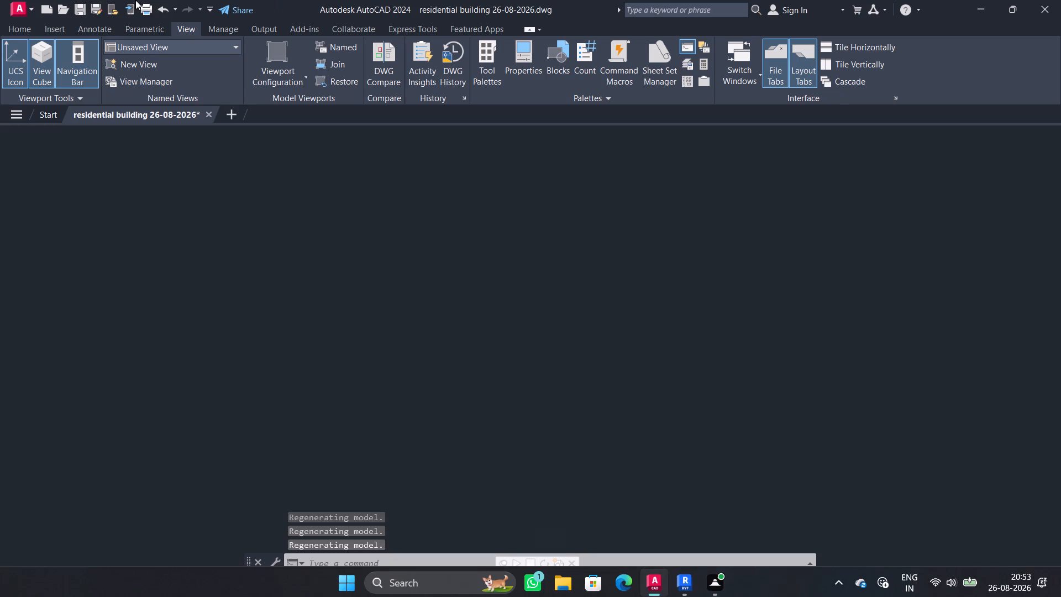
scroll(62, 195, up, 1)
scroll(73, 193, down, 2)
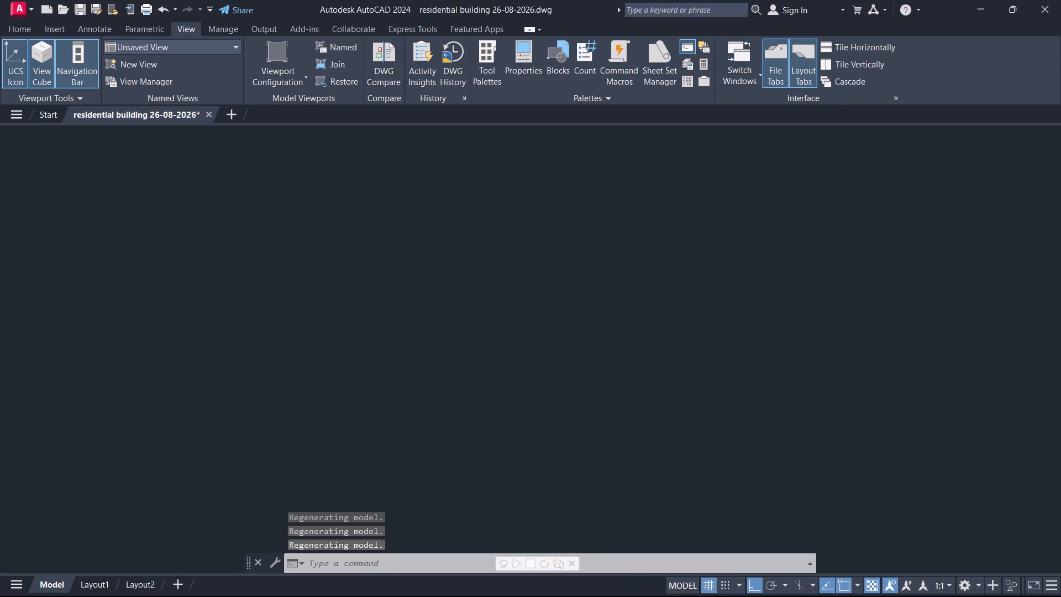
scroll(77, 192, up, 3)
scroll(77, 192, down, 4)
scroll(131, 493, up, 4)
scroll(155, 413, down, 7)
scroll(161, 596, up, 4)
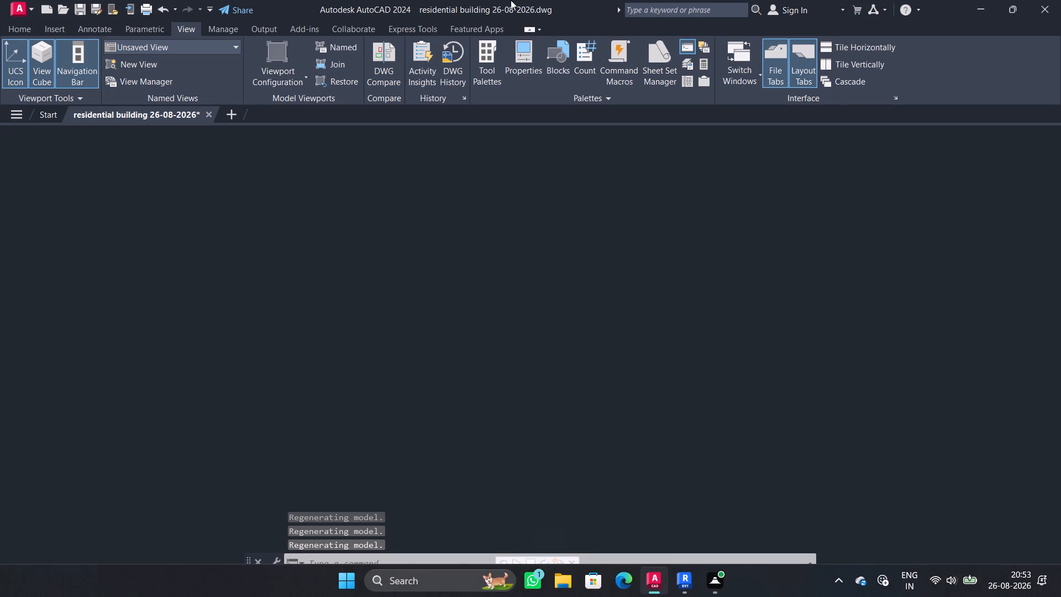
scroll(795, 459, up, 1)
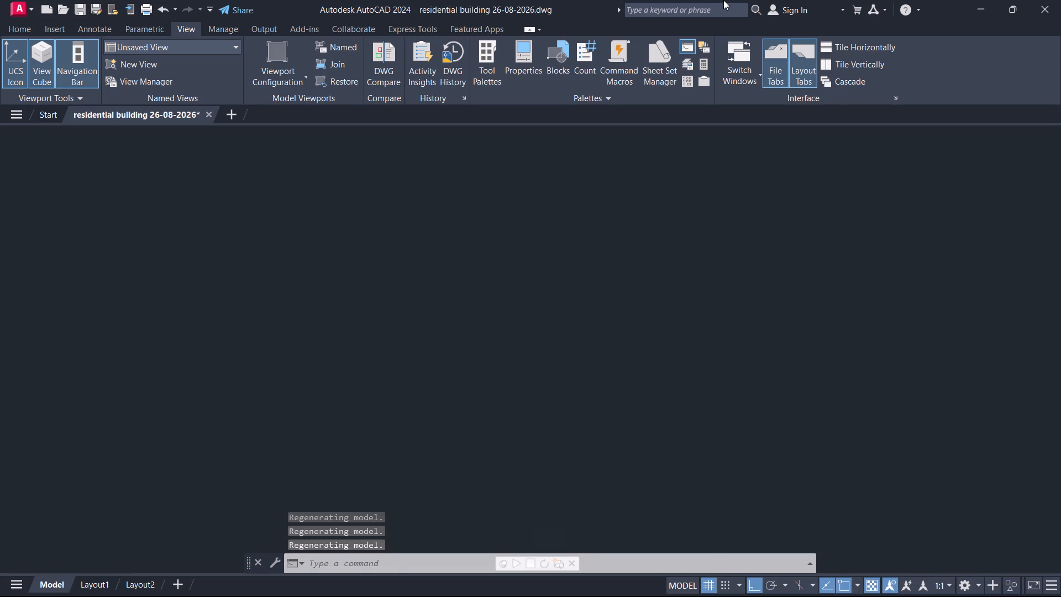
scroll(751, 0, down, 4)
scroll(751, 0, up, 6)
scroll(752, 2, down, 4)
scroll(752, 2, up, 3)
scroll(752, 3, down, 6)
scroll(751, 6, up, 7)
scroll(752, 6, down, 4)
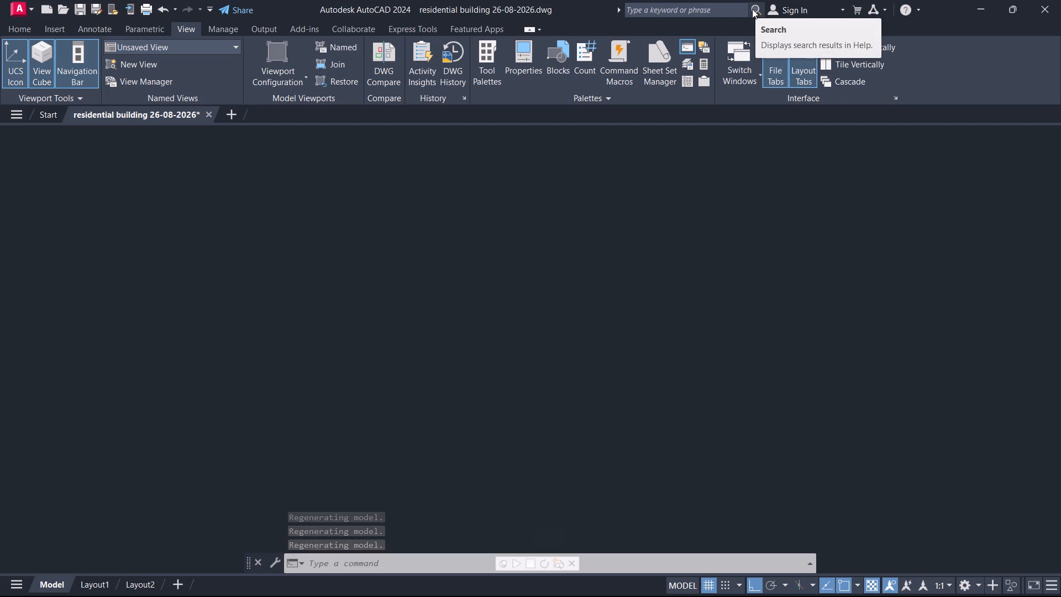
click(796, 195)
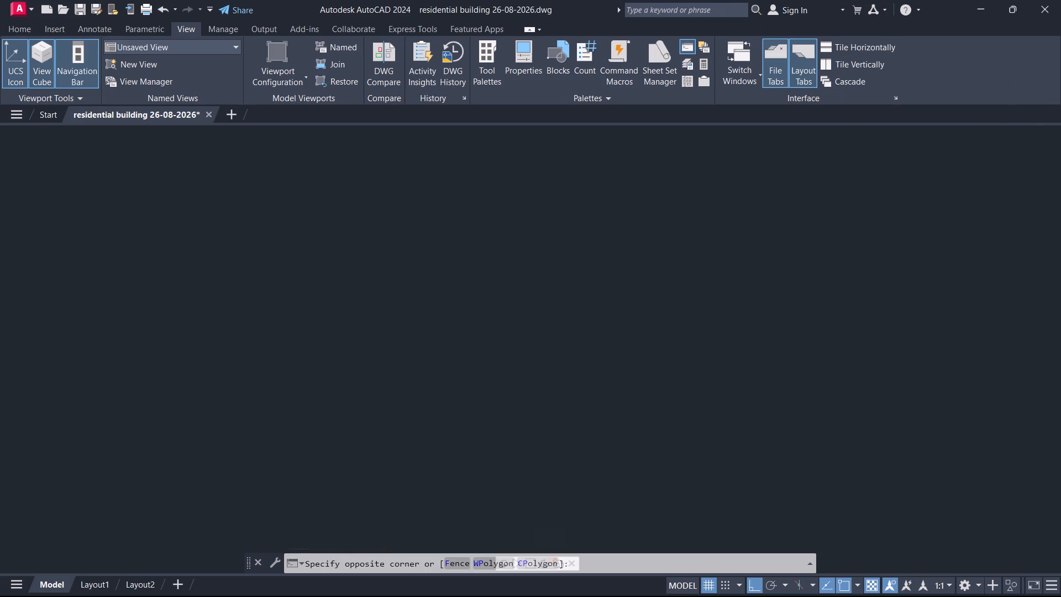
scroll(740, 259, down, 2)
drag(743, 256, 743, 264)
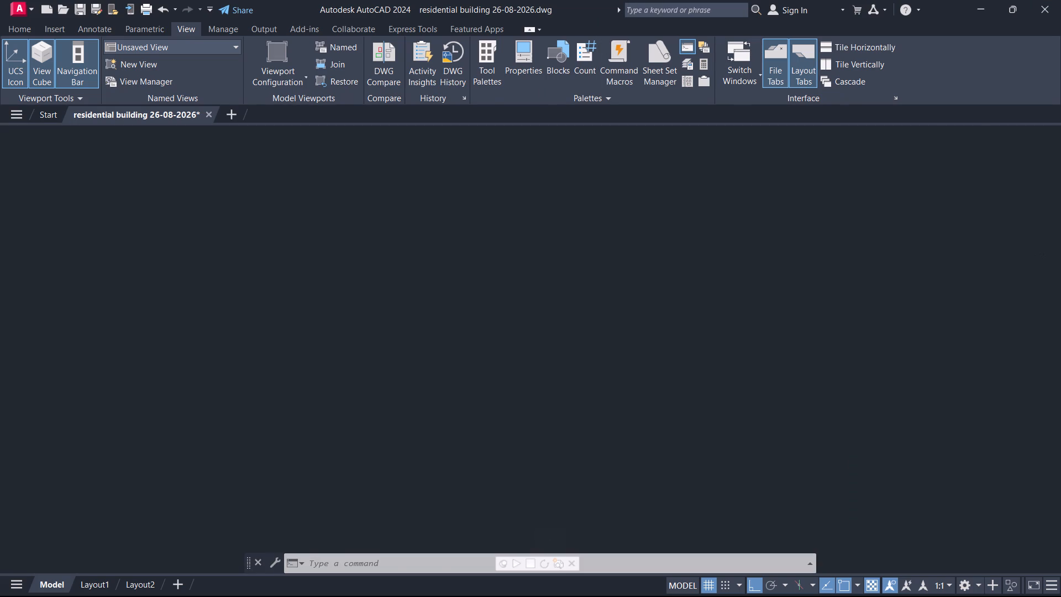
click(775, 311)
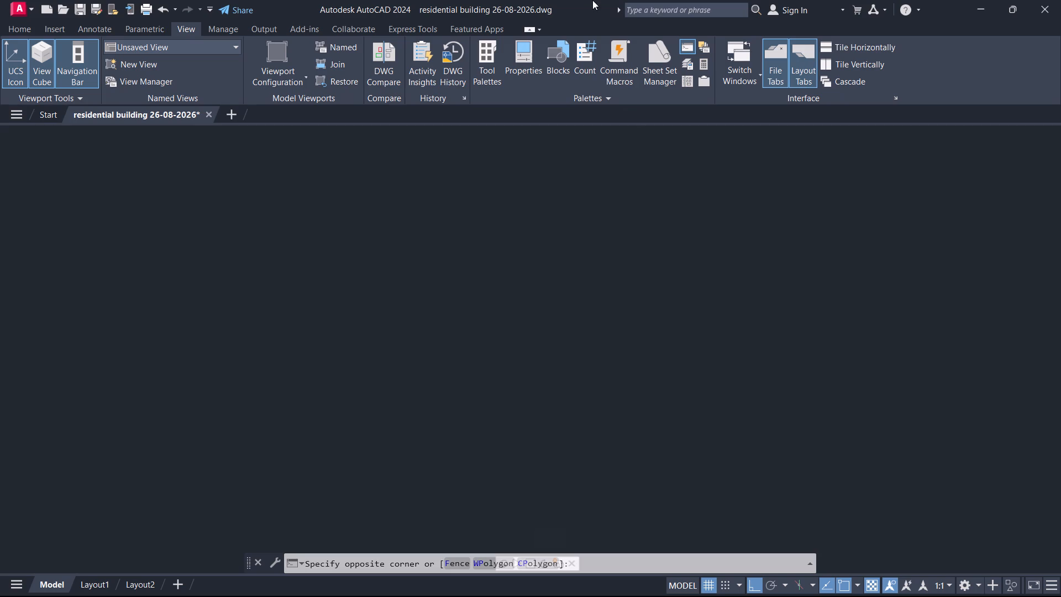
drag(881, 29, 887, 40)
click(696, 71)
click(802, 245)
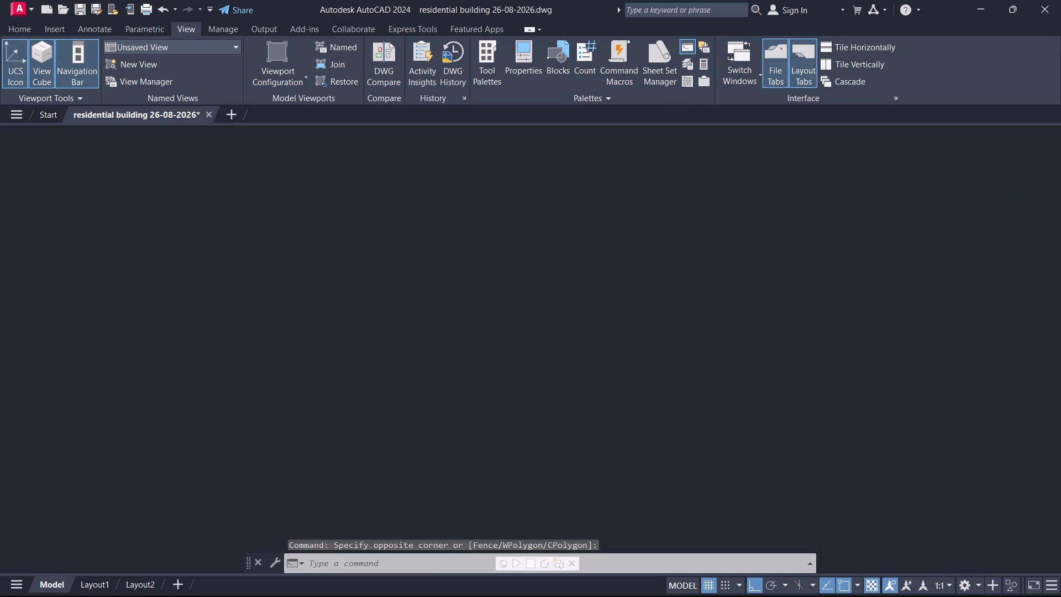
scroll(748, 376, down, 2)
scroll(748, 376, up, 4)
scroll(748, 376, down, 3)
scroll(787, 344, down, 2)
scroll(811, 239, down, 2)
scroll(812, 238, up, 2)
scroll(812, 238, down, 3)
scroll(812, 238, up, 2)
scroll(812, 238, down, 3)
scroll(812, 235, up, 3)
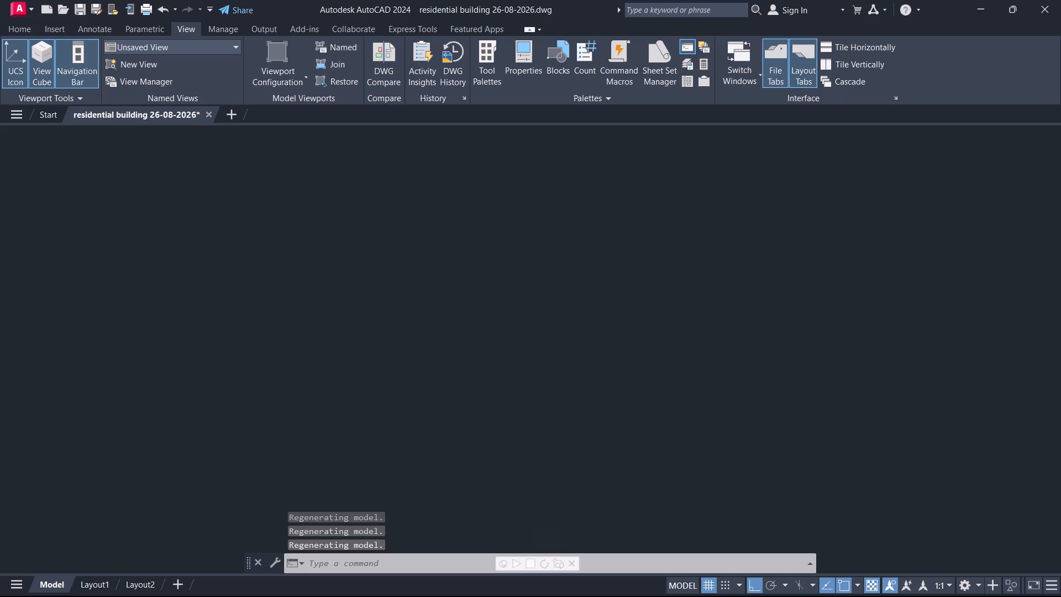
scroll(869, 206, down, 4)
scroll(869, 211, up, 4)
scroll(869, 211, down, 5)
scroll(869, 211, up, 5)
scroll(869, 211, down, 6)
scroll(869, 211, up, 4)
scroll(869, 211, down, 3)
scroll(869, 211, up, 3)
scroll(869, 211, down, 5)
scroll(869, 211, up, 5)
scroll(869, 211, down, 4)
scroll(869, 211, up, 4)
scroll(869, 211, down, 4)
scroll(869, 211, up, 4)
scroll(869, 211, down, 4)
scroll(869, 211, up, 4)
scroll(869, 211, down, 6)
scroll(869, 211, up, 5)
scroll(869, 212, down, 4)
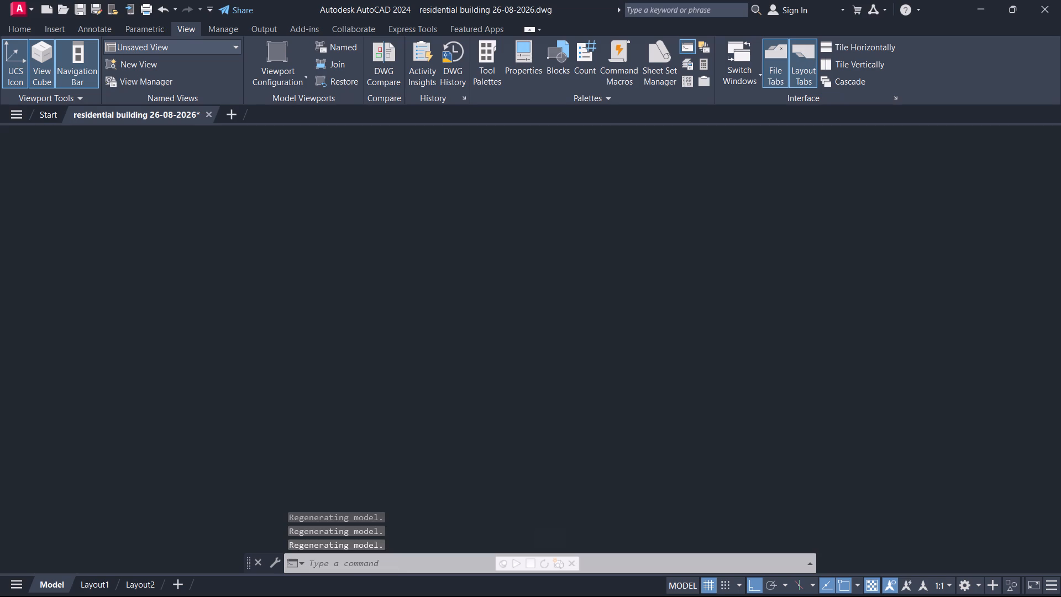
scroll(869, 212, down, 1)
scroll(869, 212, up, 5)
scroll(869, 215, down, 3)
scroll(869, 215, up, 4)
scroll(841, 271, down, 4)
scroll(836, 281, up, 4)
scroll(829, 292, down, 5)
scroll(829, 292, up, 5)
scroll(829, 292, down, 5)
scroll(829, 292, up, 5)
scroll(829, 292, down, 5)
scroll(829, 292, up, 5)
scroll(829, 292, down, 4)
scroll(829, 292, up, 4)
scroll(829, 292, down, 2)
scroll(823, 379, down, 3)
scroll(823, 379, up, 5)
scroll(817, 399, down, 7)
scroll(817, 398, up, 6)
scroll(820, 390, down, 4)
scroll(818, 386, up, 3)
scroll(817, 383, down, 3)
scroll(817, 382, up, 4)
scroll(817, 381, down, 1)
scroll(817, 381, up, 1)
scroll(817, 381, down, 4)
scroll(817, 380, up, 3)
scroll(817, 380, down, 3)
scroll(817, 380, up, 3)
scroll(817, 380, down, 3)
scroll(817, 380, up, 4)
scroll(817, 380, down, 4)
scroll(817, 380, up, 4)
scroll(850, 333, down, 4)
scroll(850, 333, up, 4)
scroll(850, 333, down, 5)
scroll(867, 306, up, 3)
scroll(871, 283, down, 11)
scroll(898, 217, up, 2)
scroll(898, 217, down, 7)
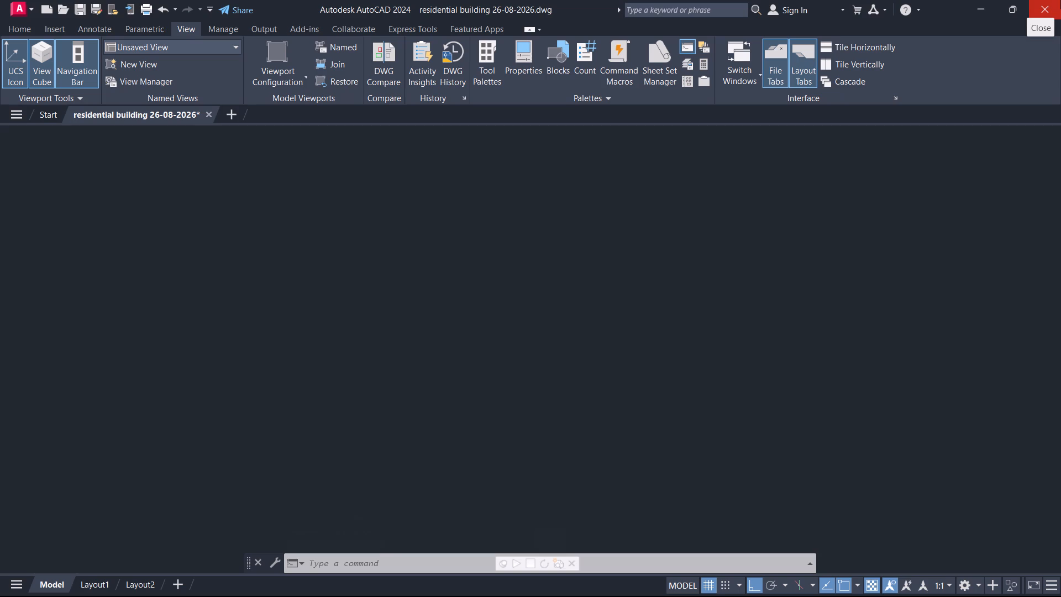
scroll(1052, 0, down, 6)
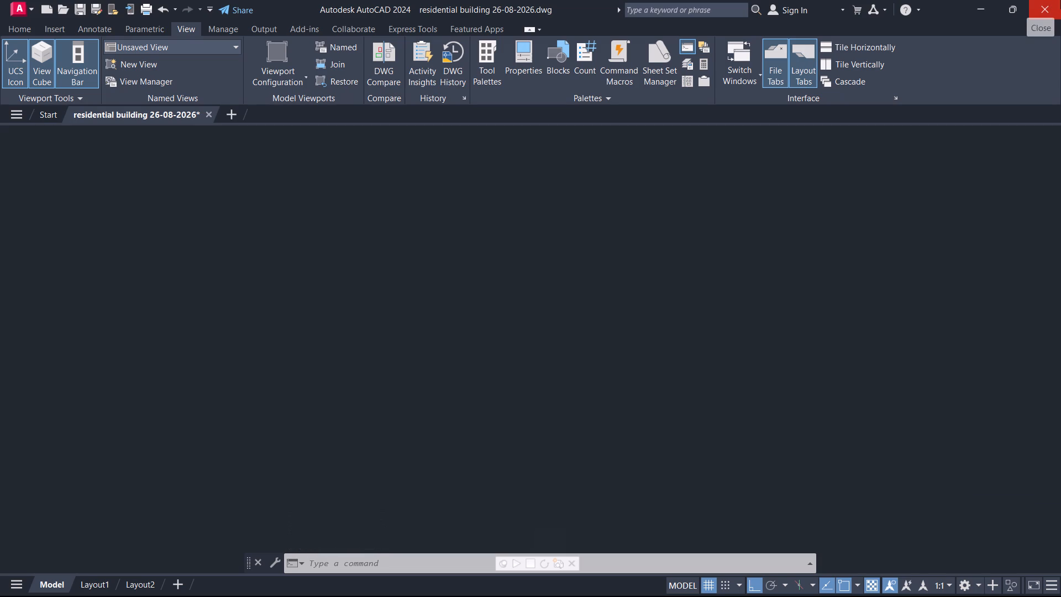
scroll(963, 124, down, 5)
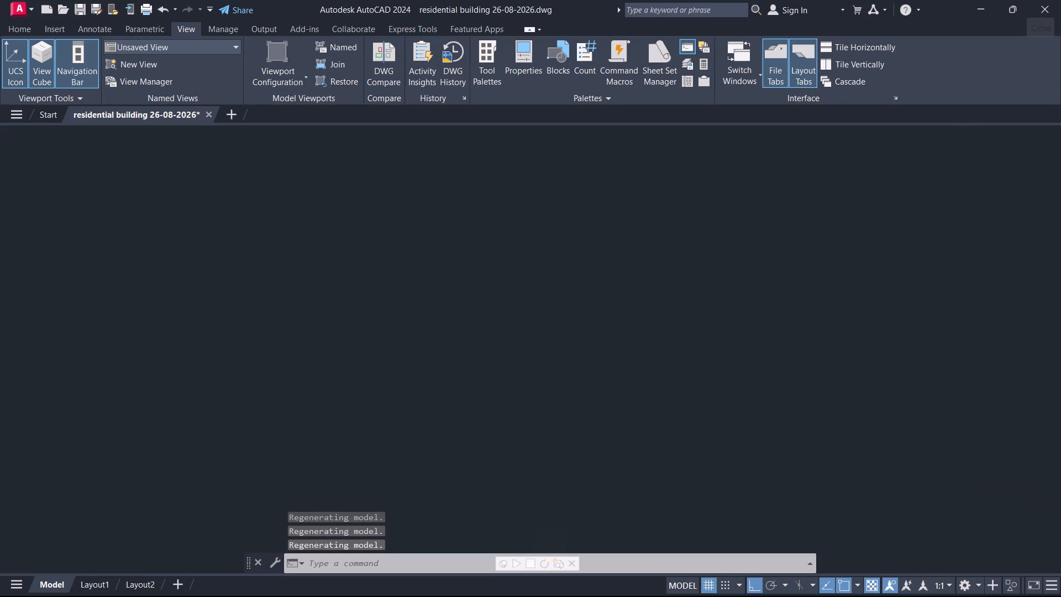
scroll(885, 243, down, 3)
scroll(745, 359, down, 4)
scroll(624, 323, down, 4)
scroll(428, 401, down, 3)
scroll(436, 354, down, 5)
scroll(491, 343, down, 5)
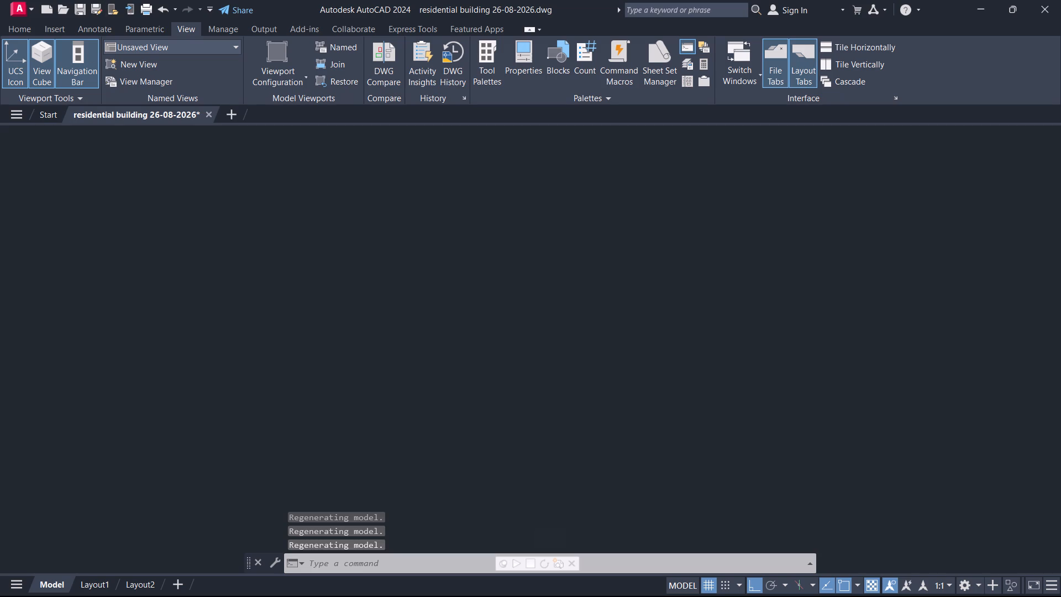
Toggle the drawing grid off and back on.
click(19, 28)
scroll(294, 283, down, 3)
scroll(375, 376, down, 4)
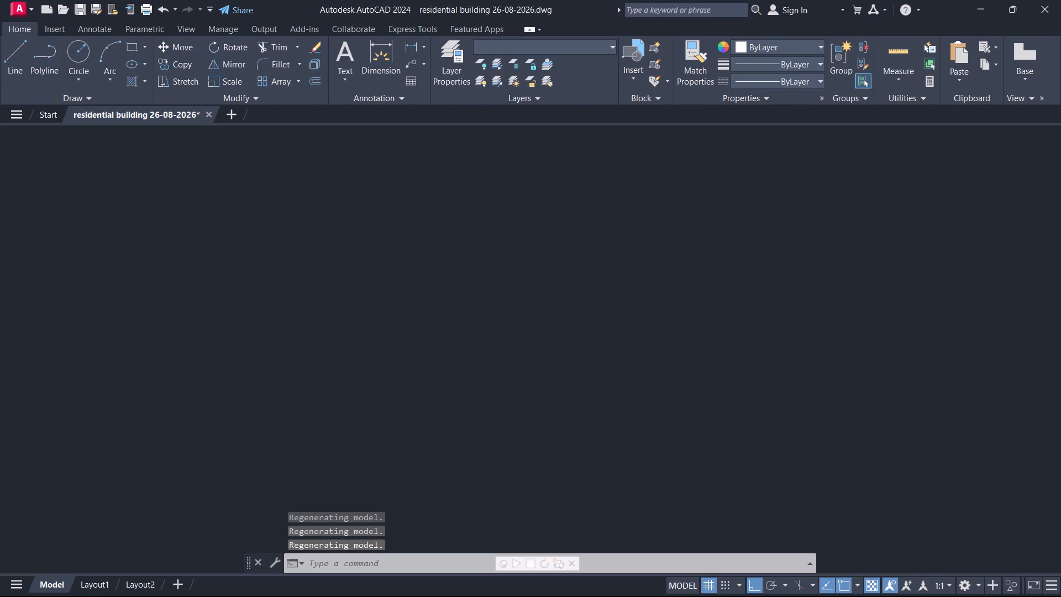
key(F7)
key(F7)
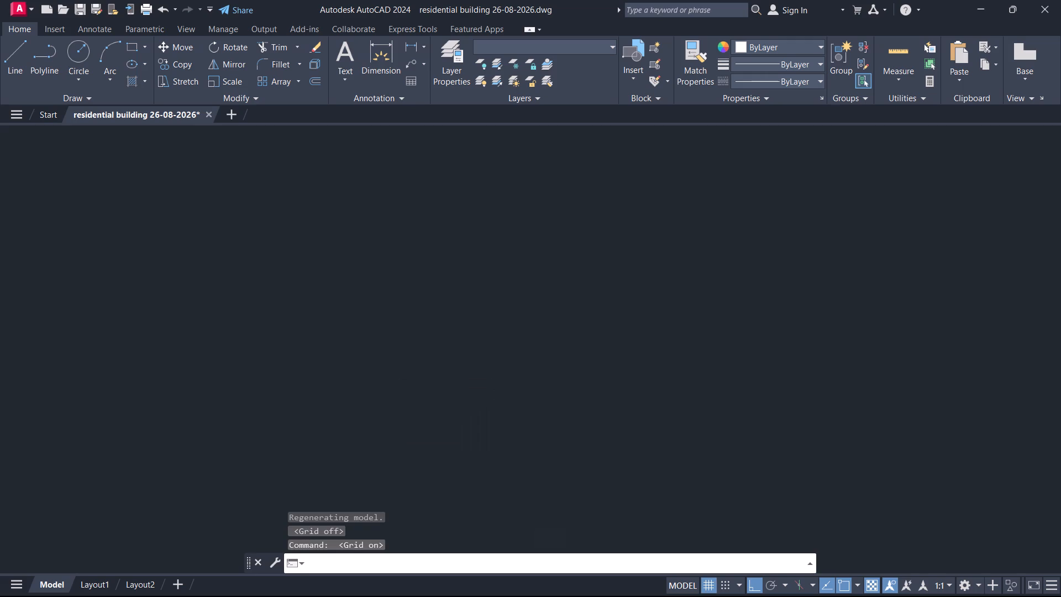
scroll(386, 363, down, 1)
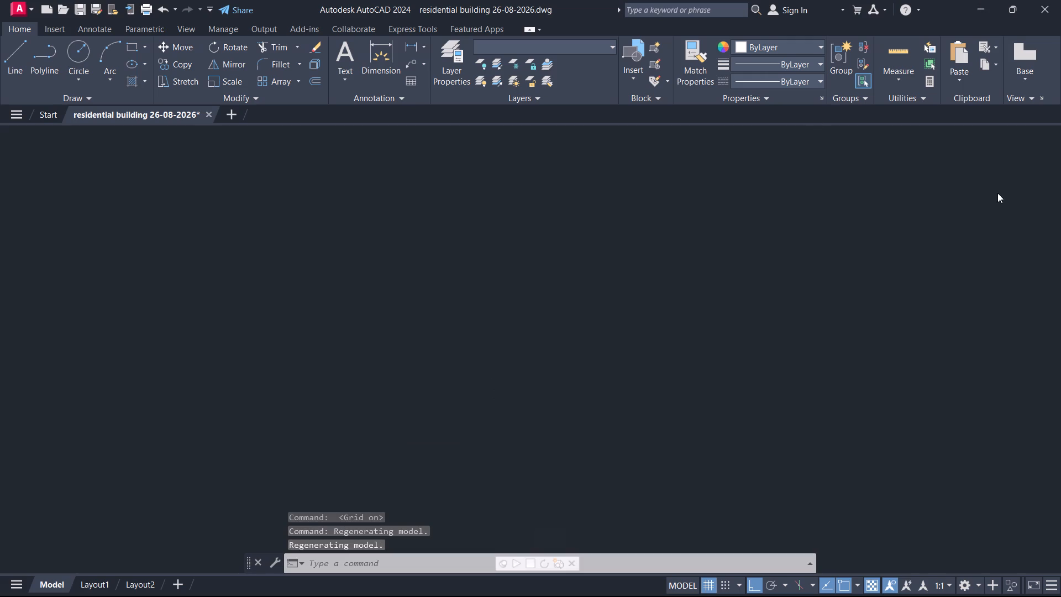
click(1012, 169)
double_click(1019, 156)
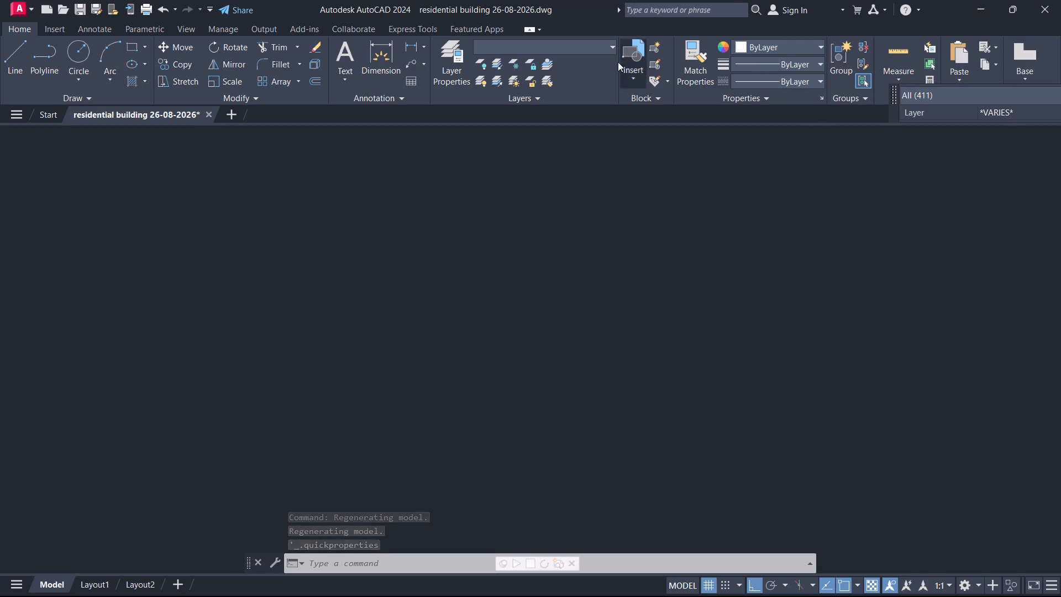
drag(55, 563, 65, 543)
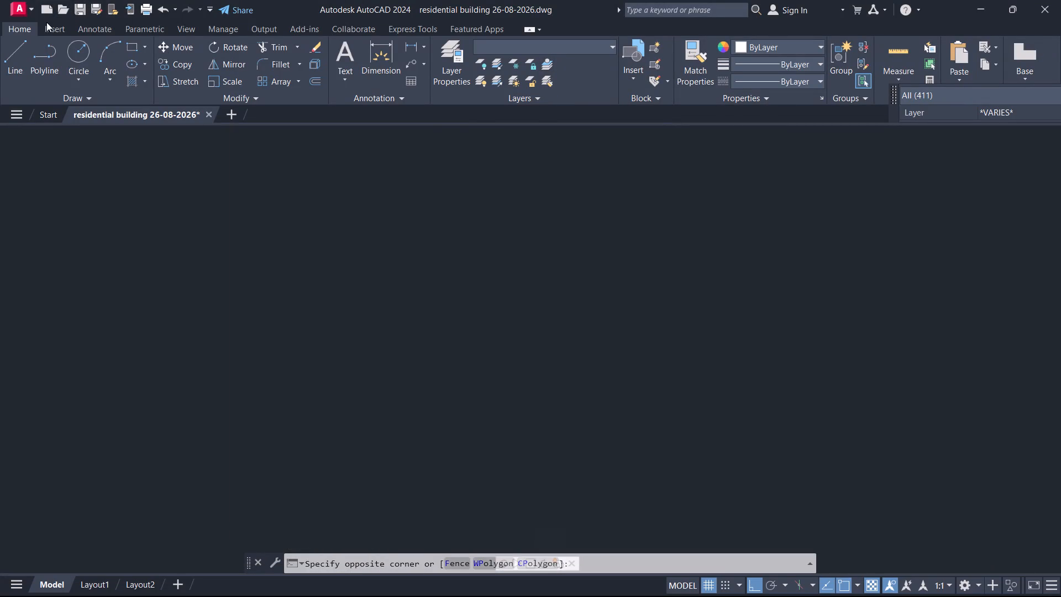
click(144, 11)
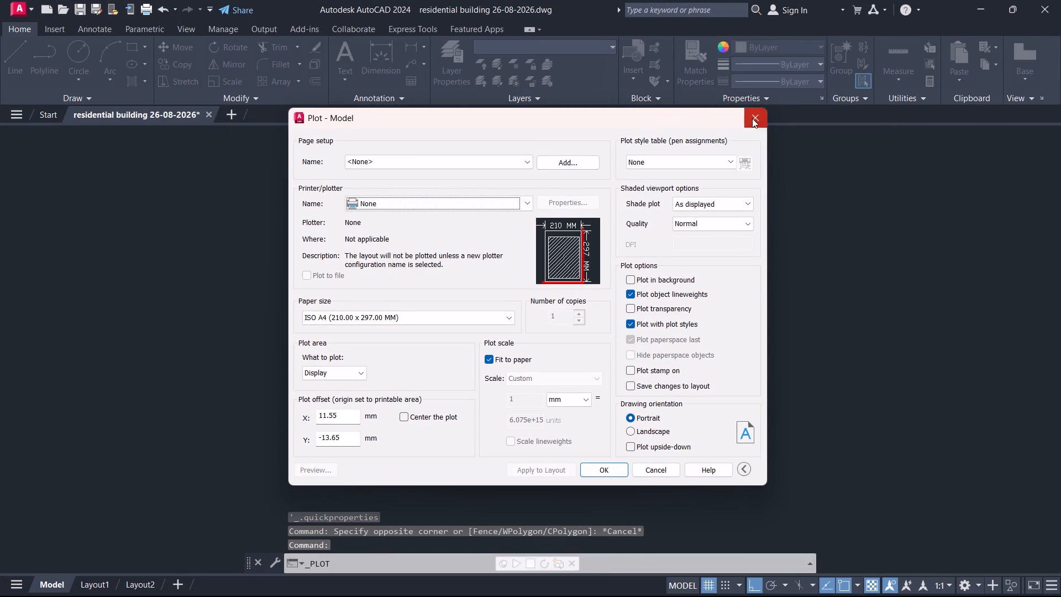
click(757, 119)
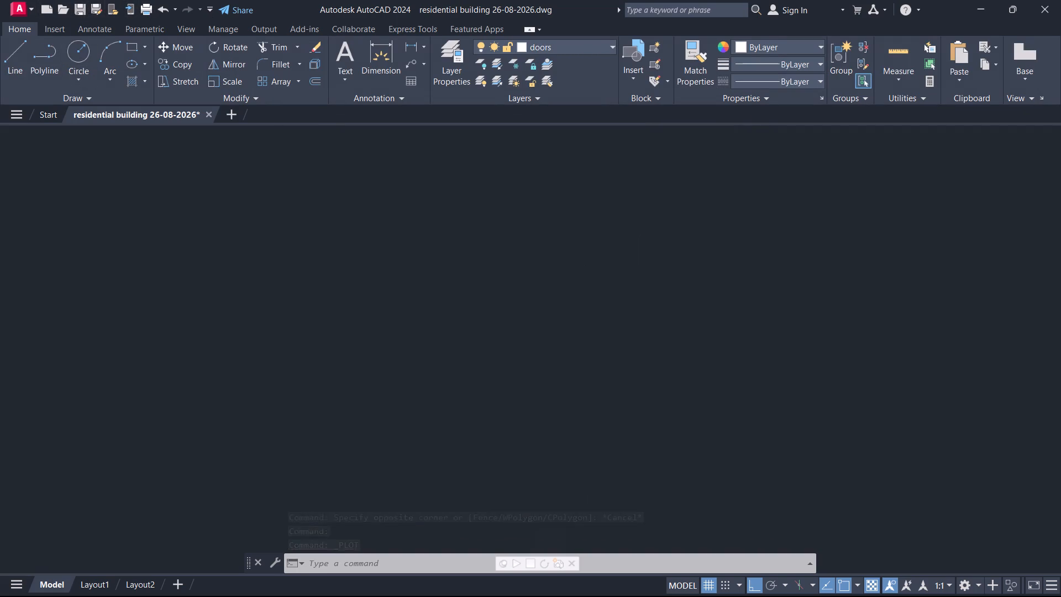
Undo the recent plot, quick properties and zoom actions to restore the view of the floor plans.
scroll(264, 233, down, 20)
scroll(264, 233, down, 19)
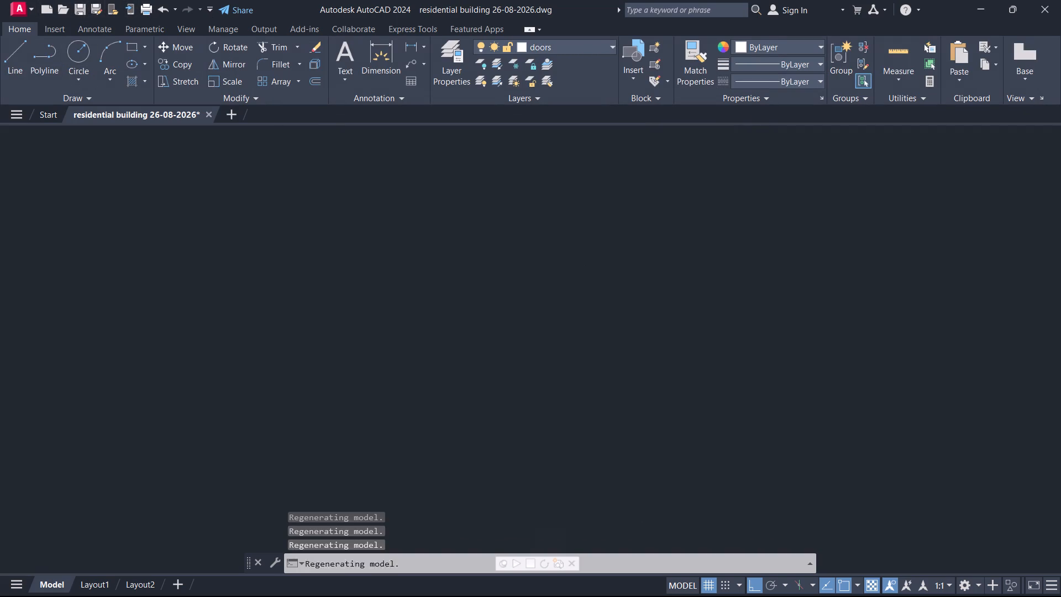
scroll(548, 379, down, 20)
scroll(548, 379, down, 6)
key(ctrl+z)
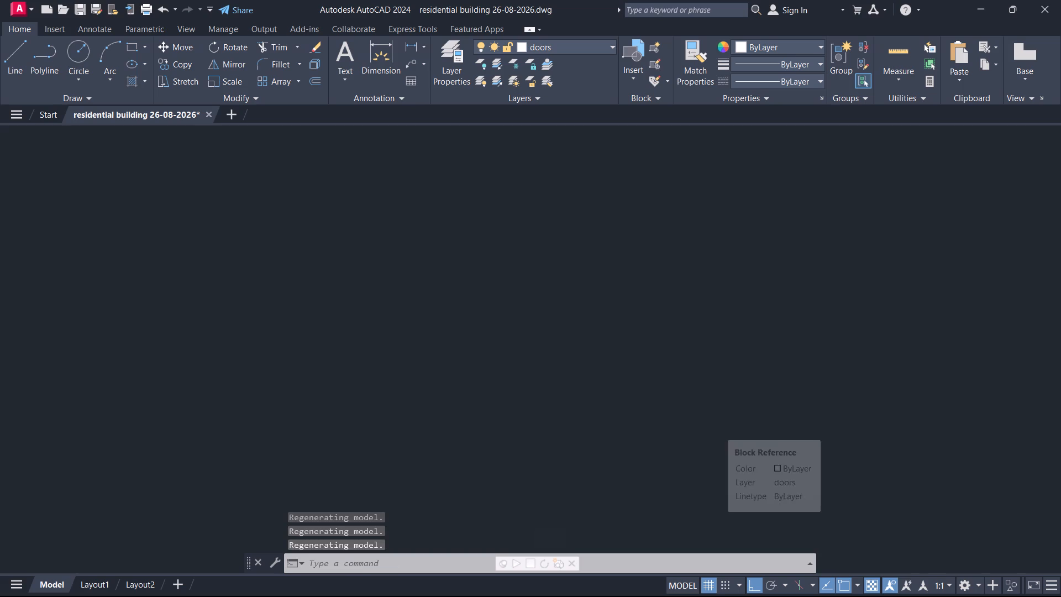
key(ctrl+z)
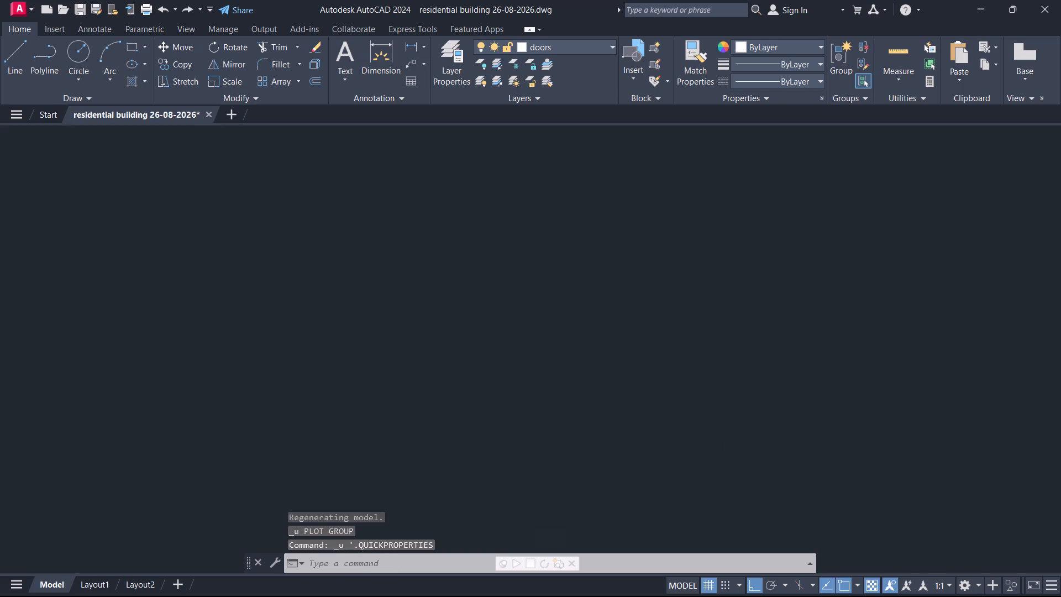
key(ctrl+z)
scroll(556, 381, down, 3)
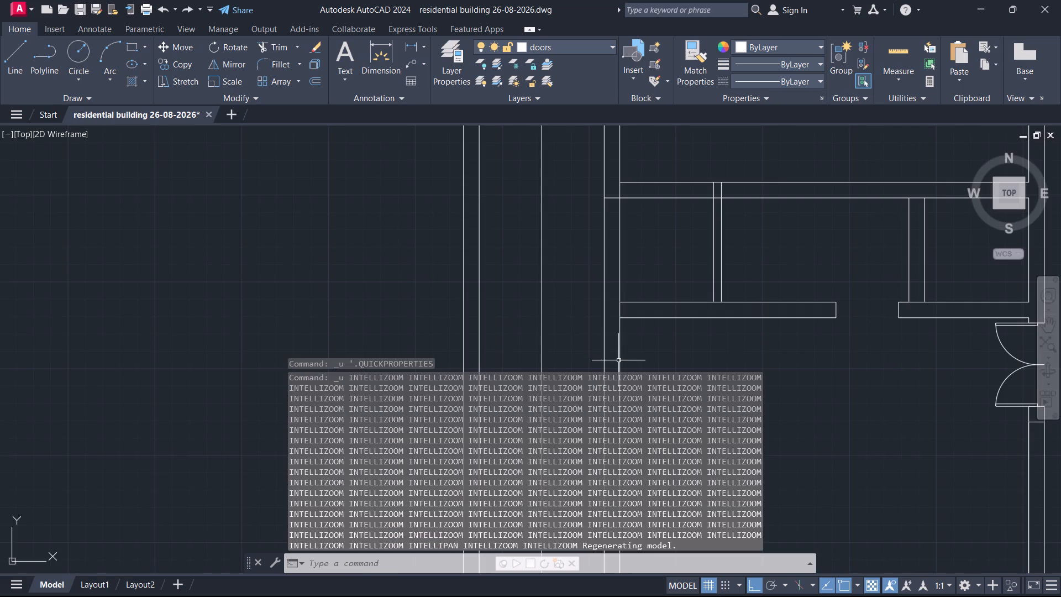
key(ctrl+z)
key(ctrl+z)
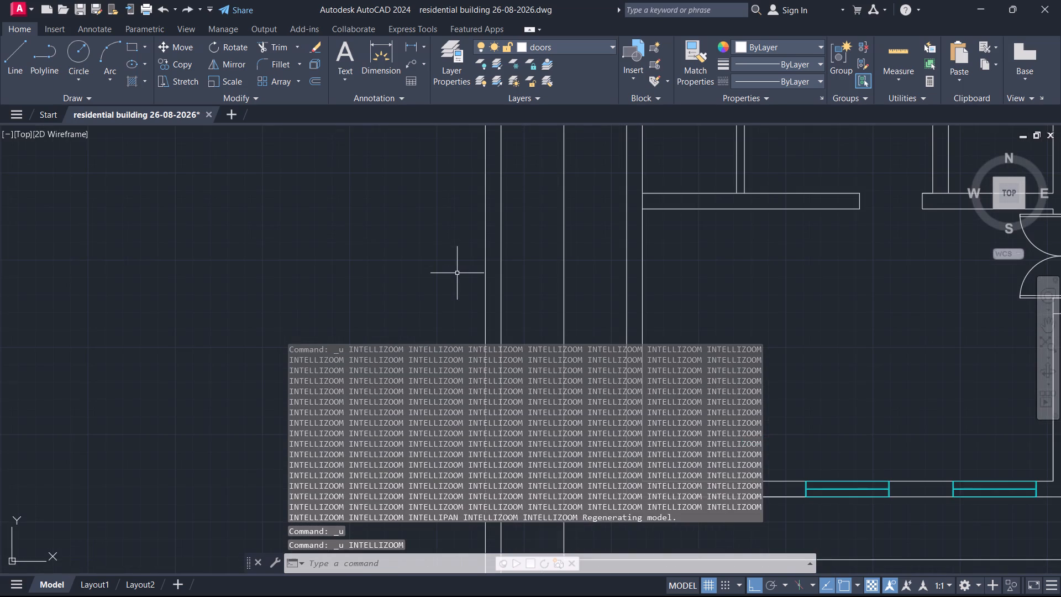
scroll(460, 292, down, 1)
click(413, 308)
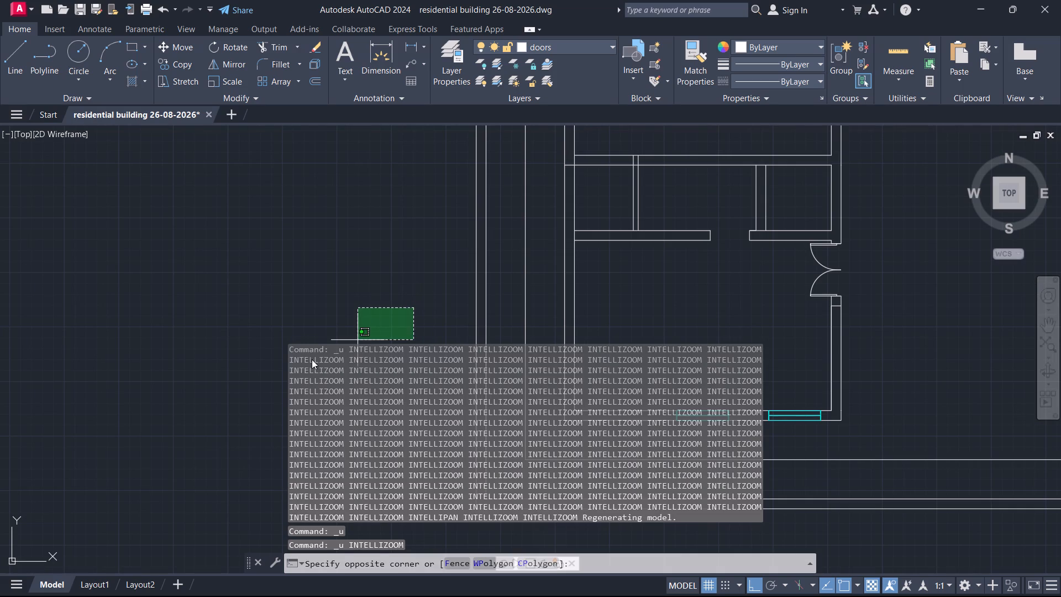
key(Escape)
Erase the outermost boundary lines of the copied plan along its north, west and east sides and the western part of its south side.
scroll(285, 290, down, 4)
scroll(316, 256, up, 3)
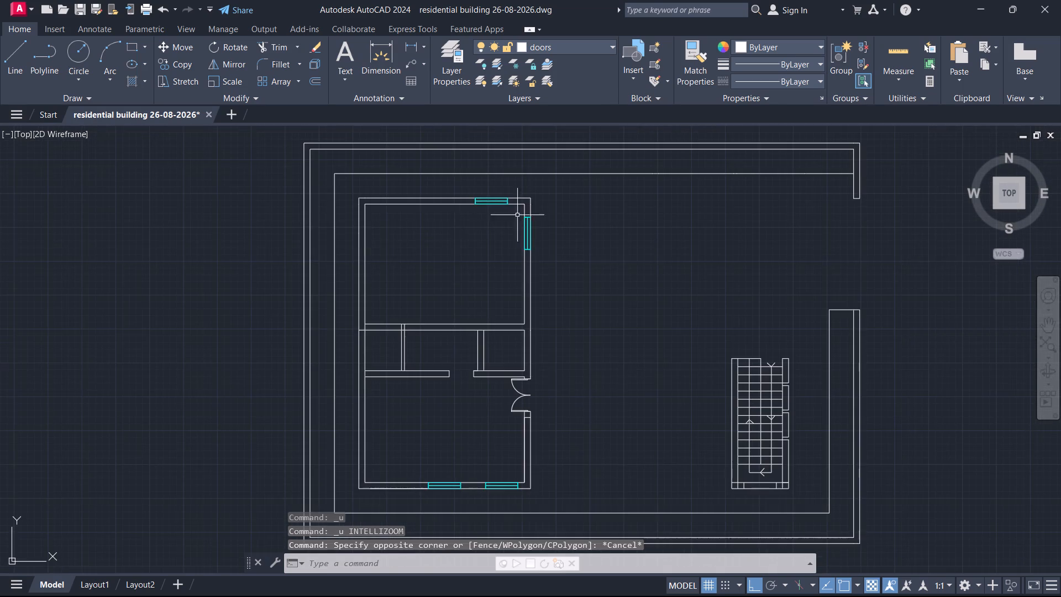
middle_drag(589, 228, 633, 212)
middle_drag(644, 223, 643, 232)
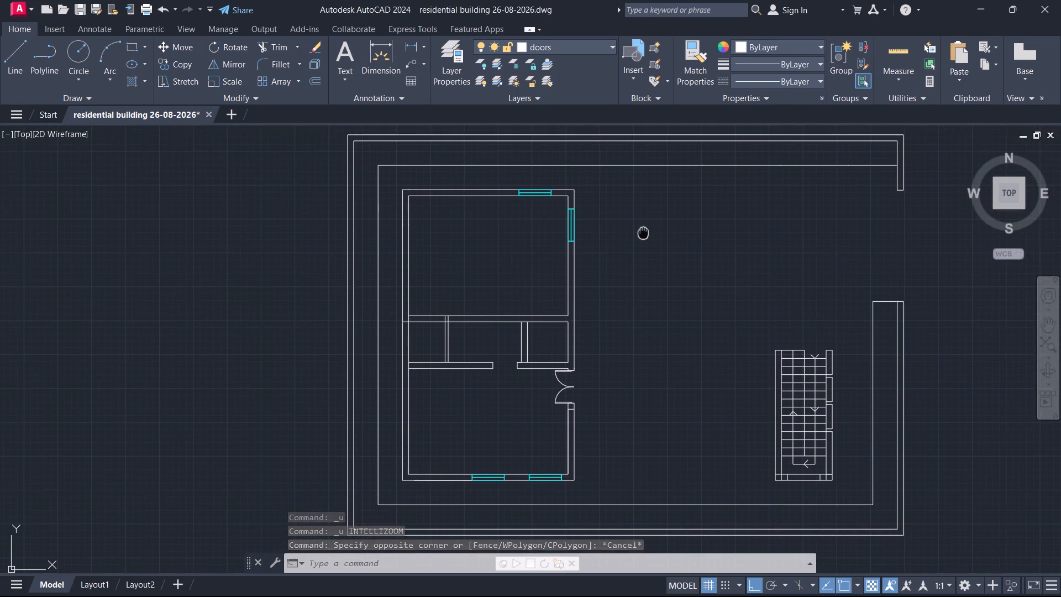
middle_drag(643, 232, 635, 242)
click(647, 141)
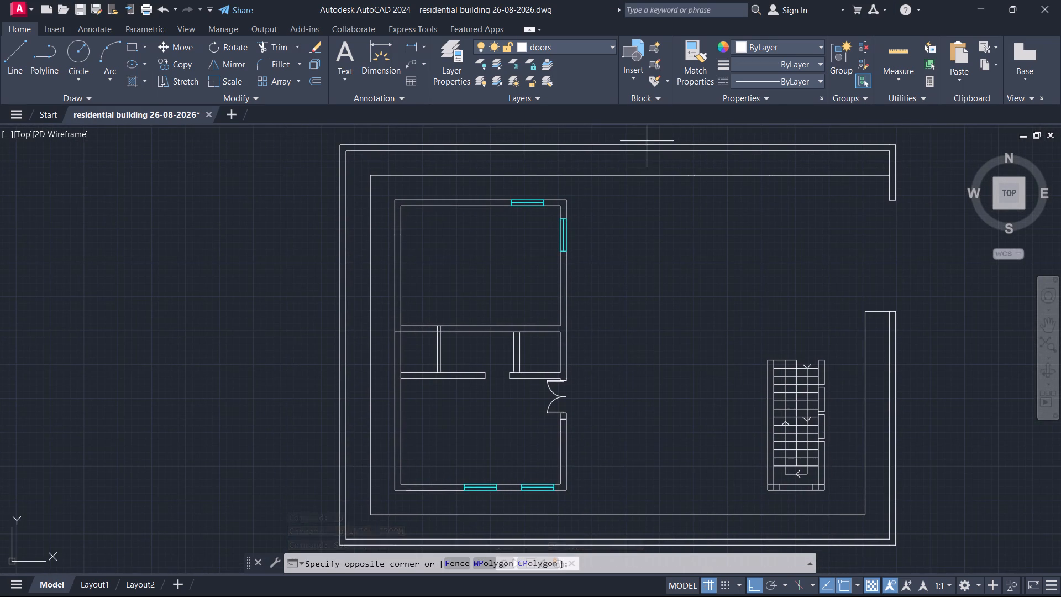
click(626, 146)
click(451, 125)
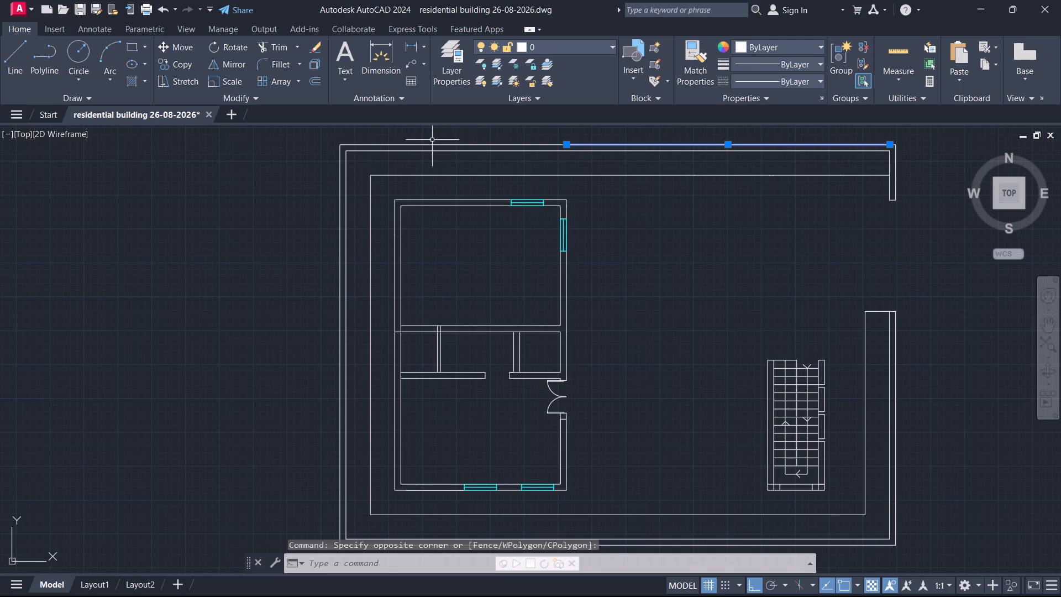
click(430, 143)
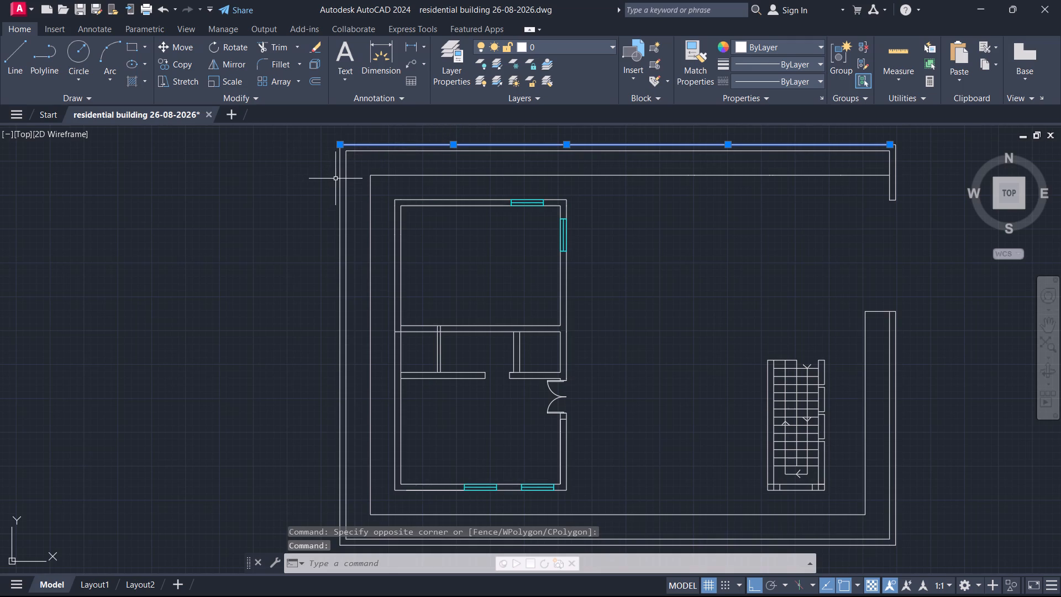
click(340, 176)
scroll(613, 234, down, 1)
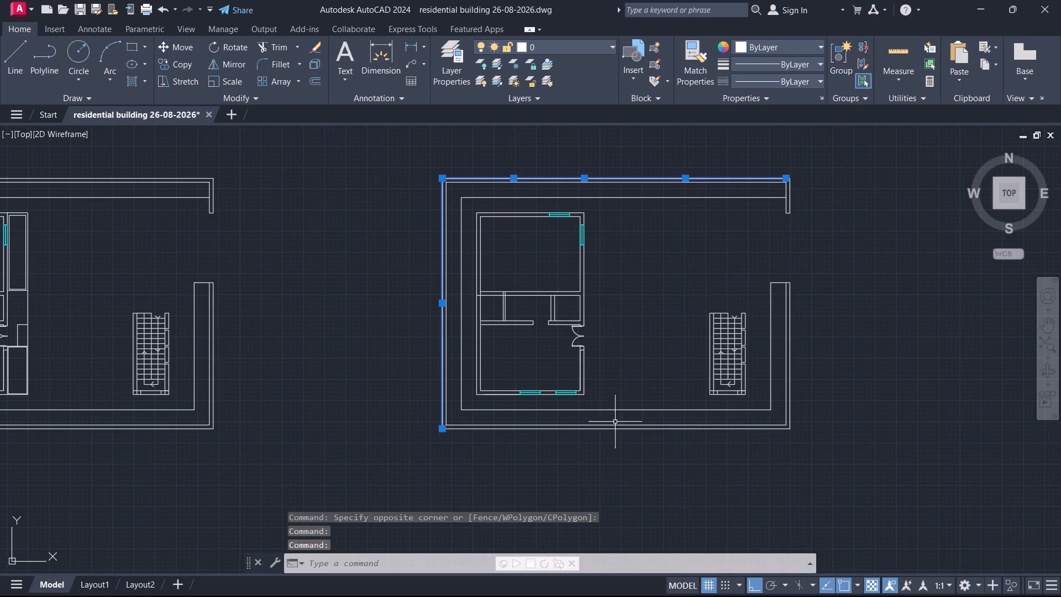
scroll(601, 430, up, 3)
click(532, 405)
click(507, 432)
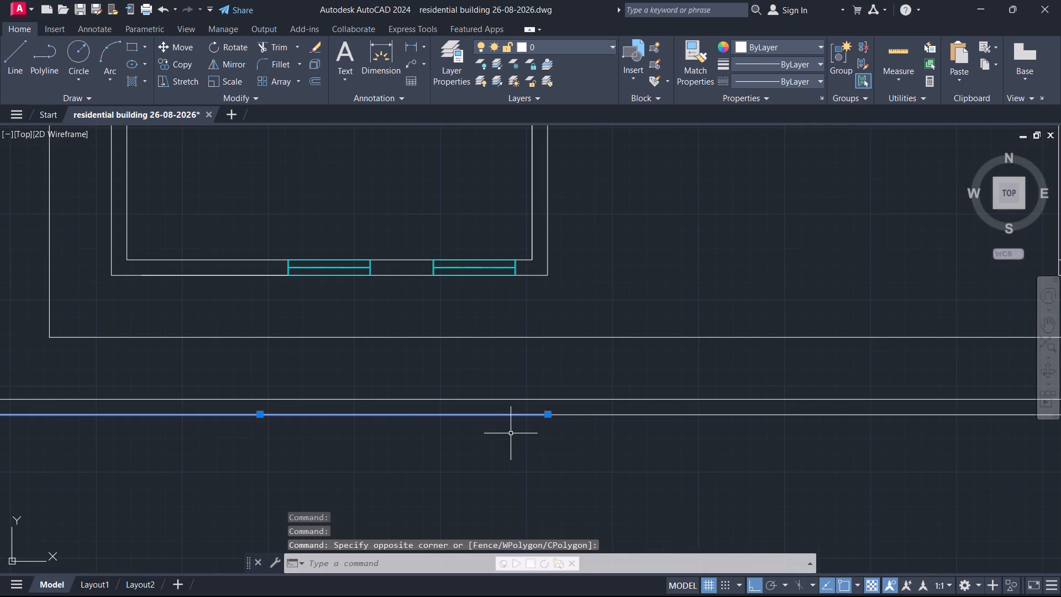
scroll(511, 433, down, 3)
scroll(715, 349, up, 3)
click(758, 304)
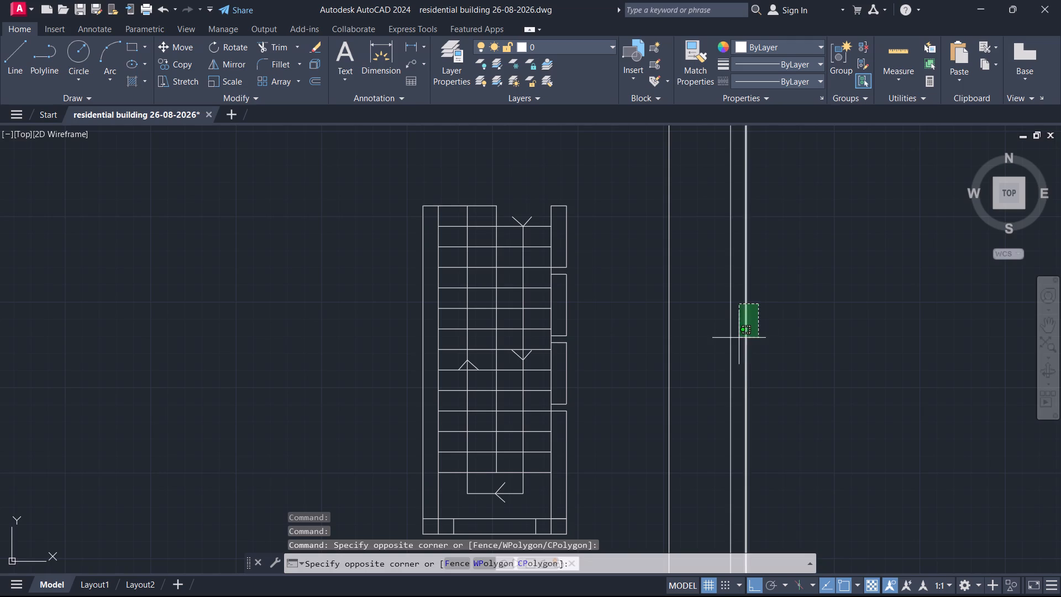
click(738, 338)
scroll(776, 309, down, 3)
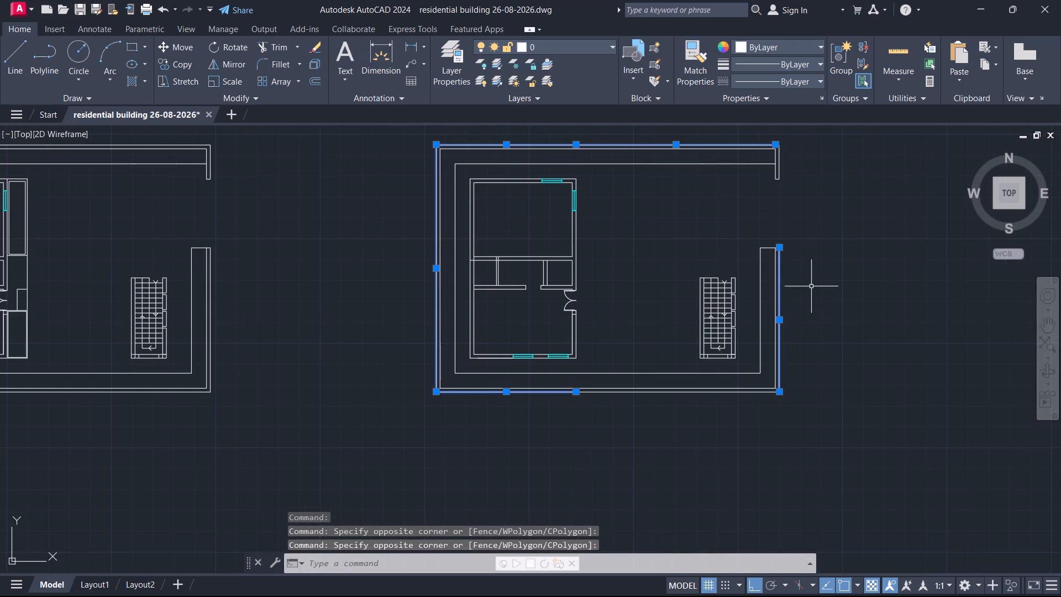
scroll(794, 156, up, 2)
click(778, 161)
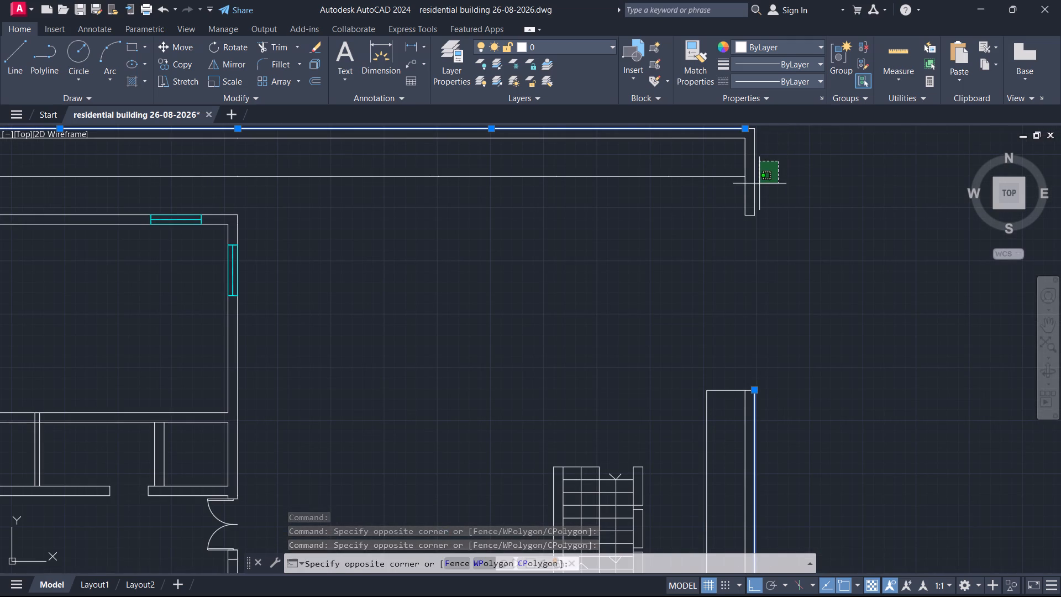
click(750, 194)
key(e)
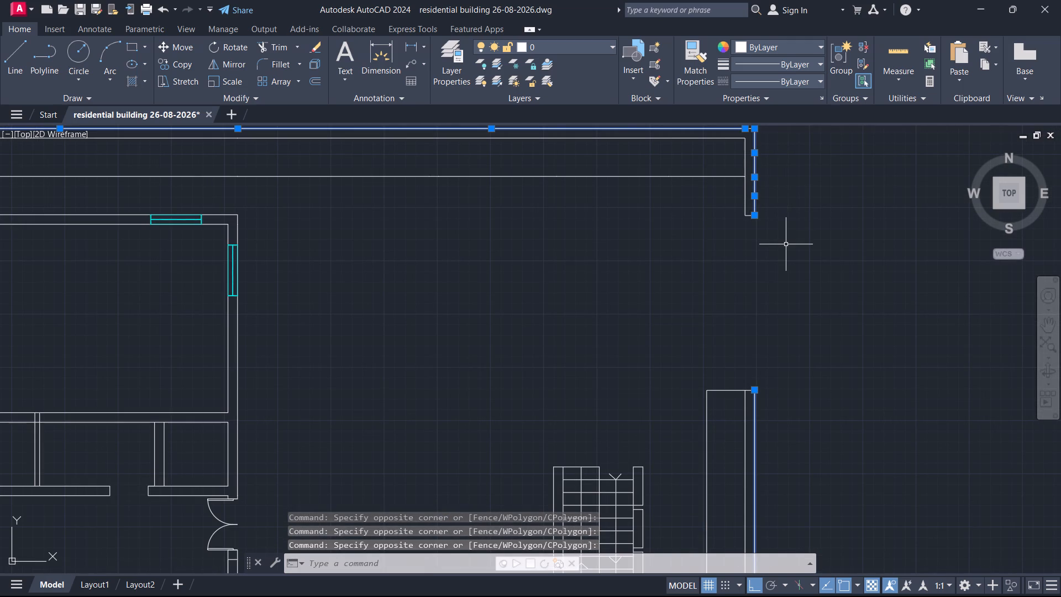
key(Return)
Erase the three short leftover end lines at the copied plan's northeast corner and at both sides of the east boundary opening.
scroll(799, 229, down, 1)
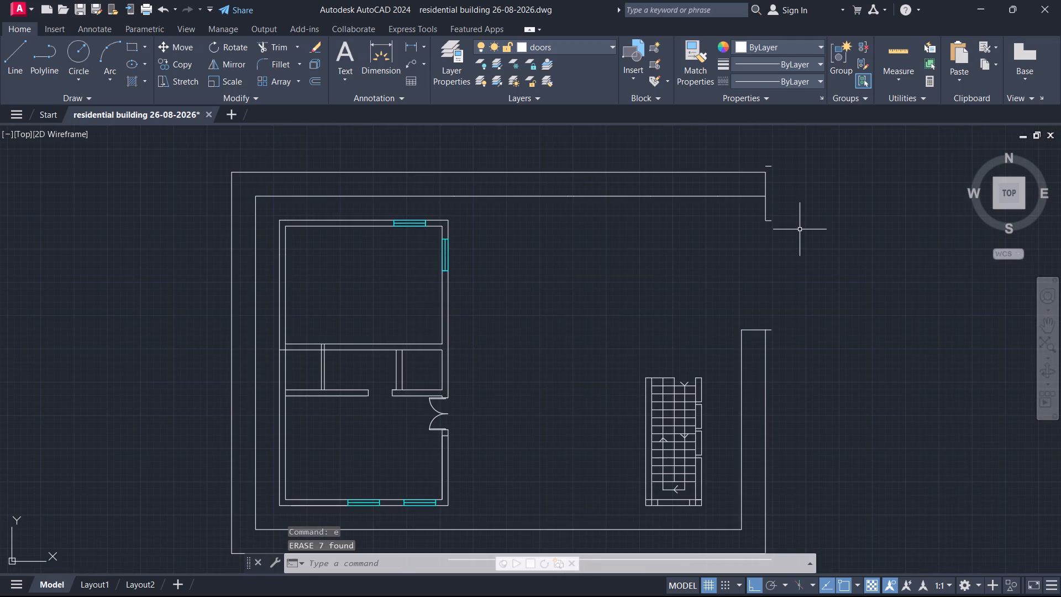
click(770, 164)
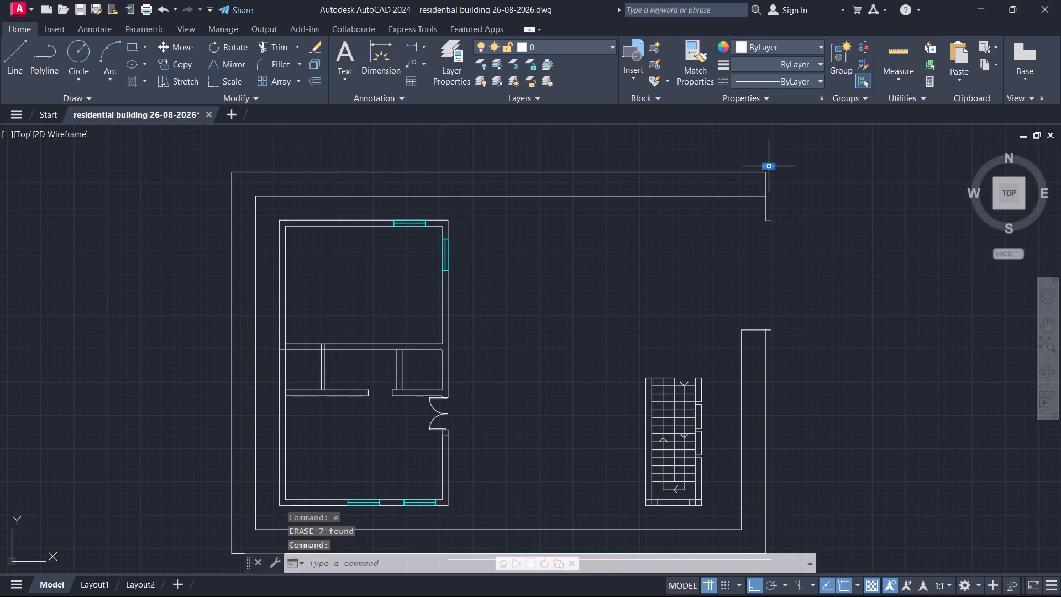
key(e)
key(Return)
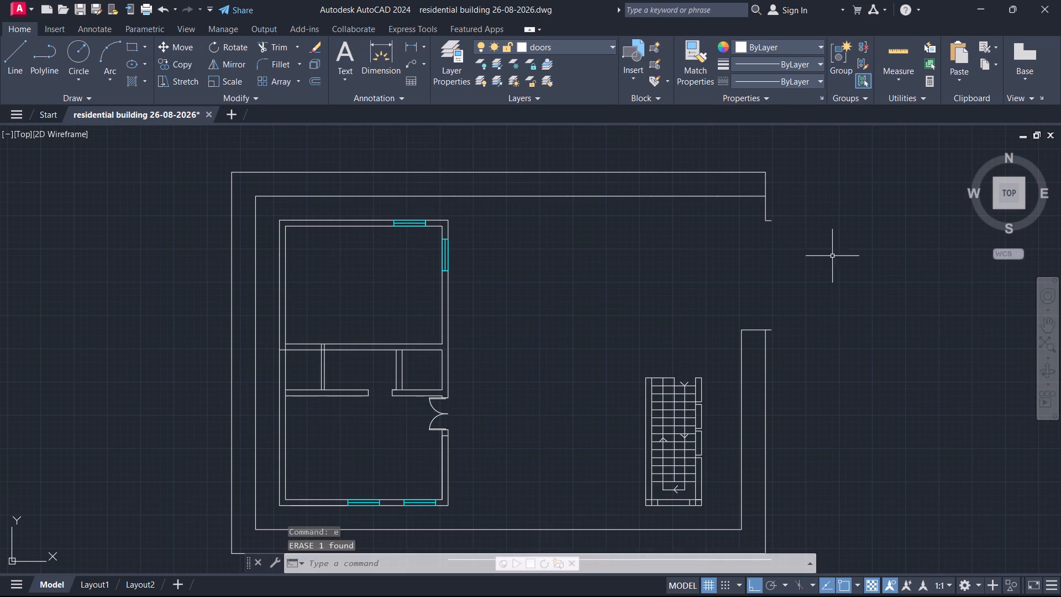
click(773, 221)
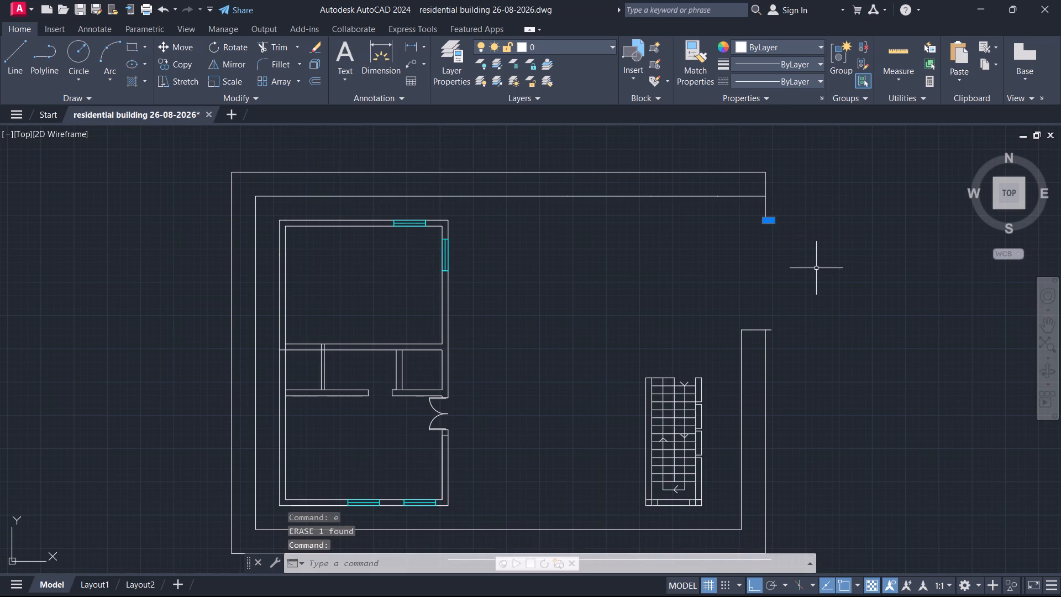
key(e)
key(Return)
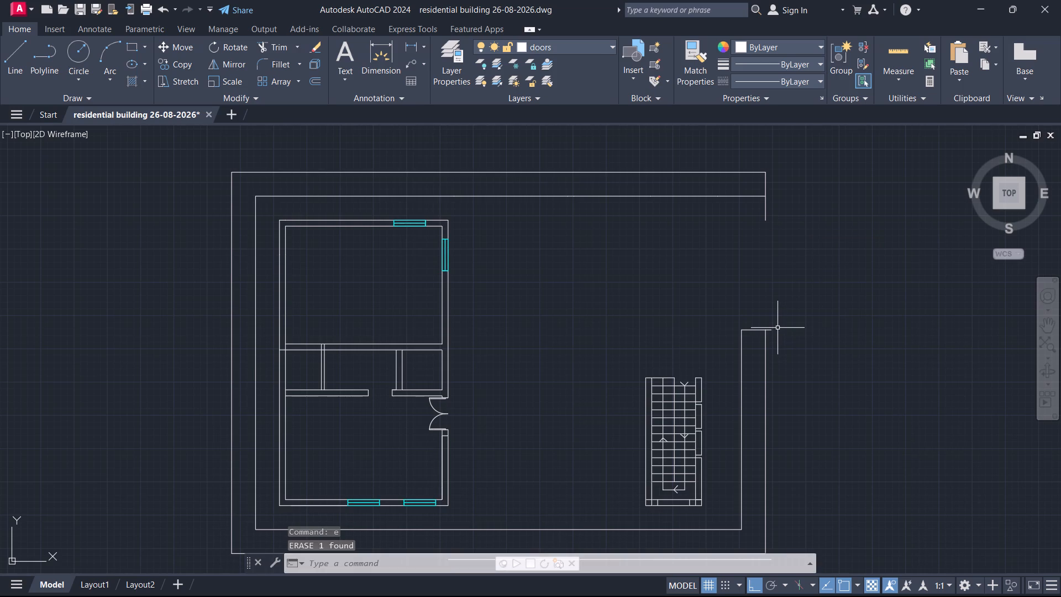
click(772, 329)
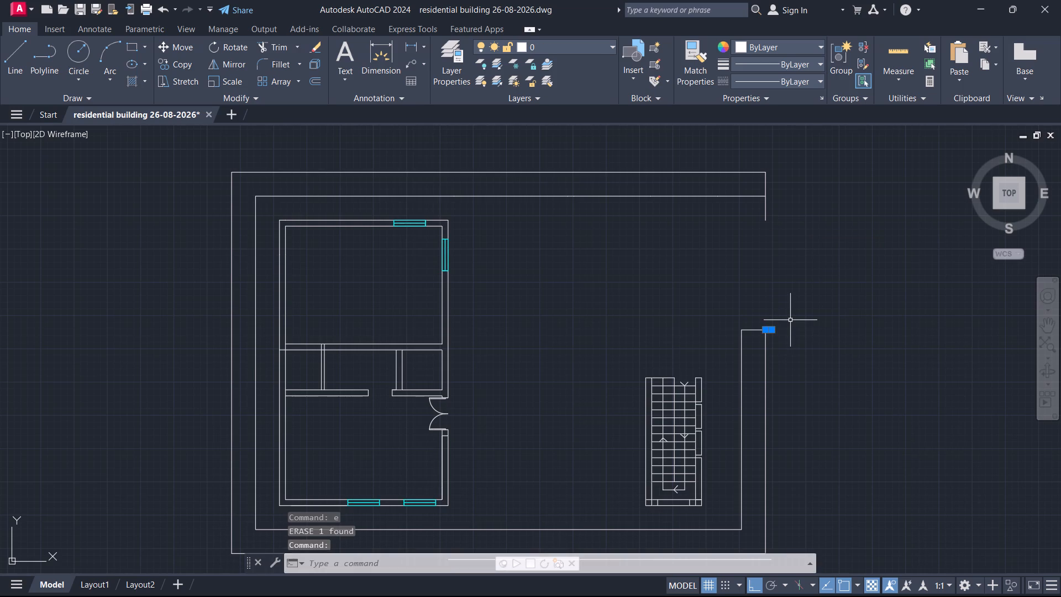
key(e)
key(Return)
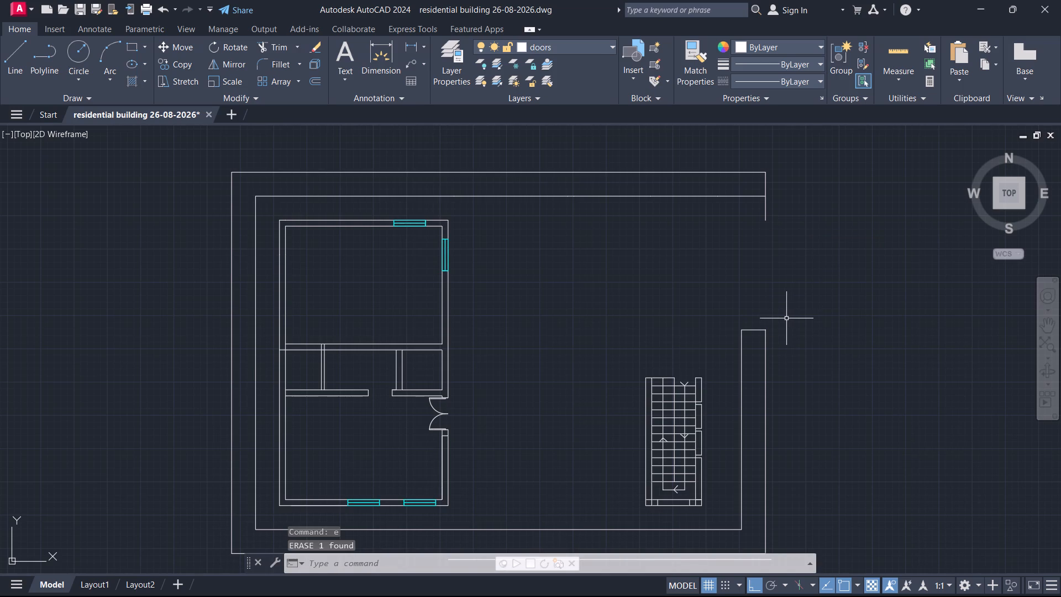
Extend the remaining east boundary line of the copied plan northward across the boundary opening.
text(tr)
key(Return)
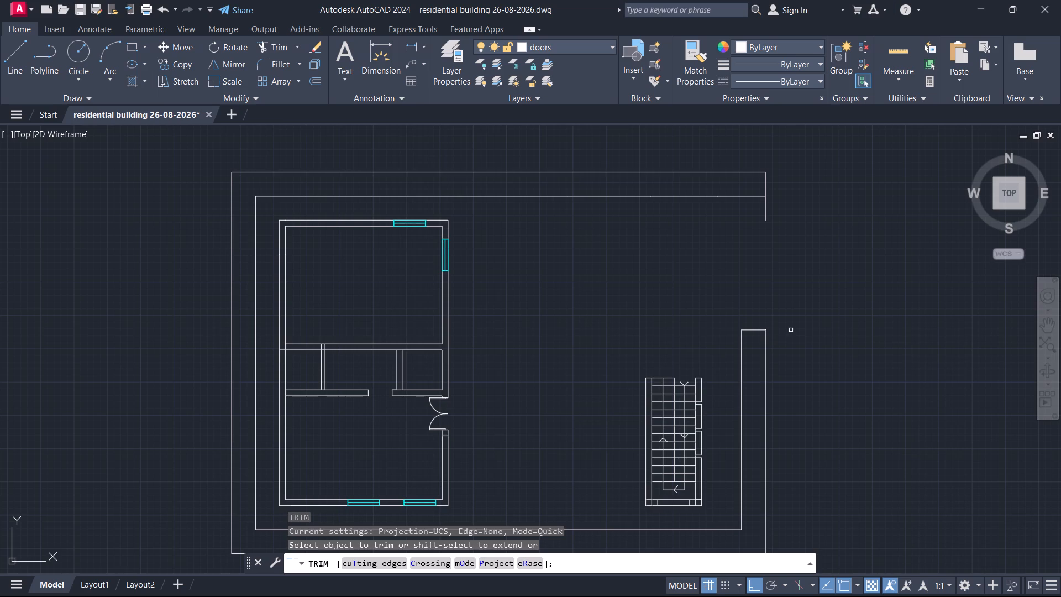
key(Escape)
text(ex)
key(Return)
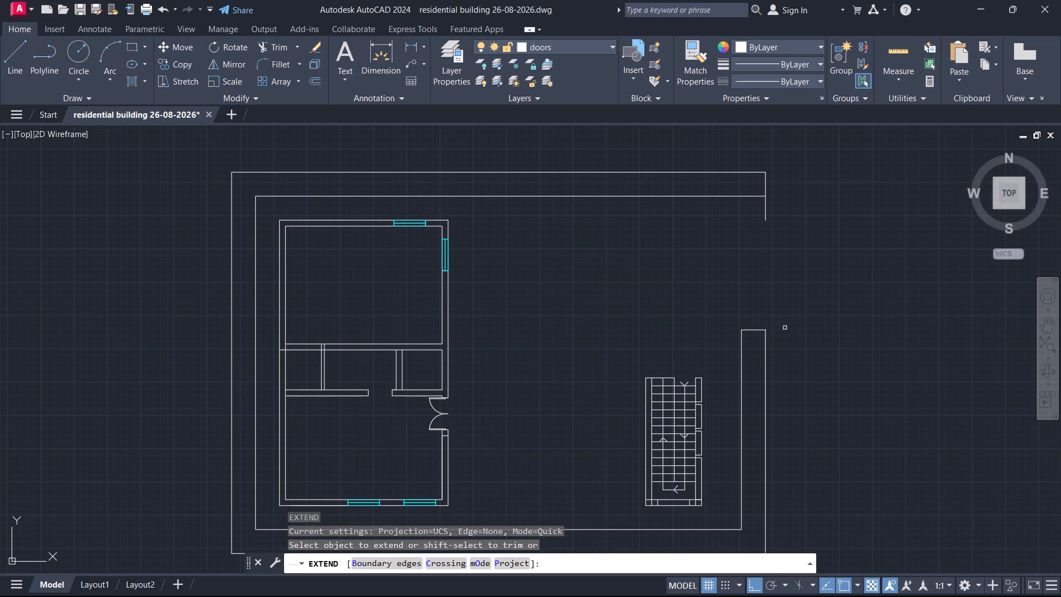
click(766, 355)
scroll(759, 340, up, 6)
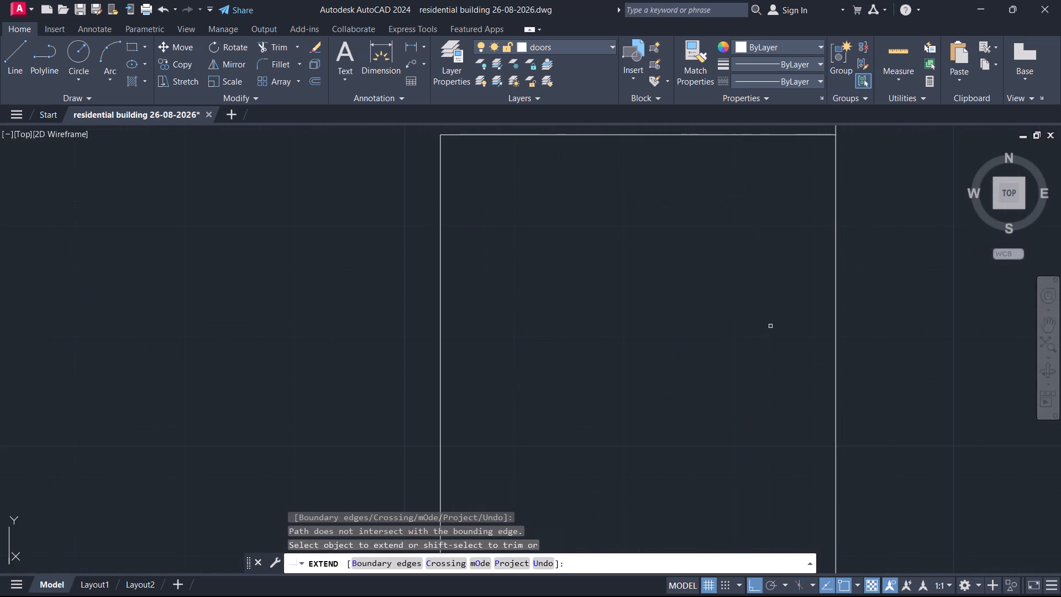
scroll(770, 326, down, 5)
key(Escape)
Erase the copied plan's inner boundary lines on all four sides, the short east end line, and the leftover outermost south line.
scroll(776, 323, down, 3)
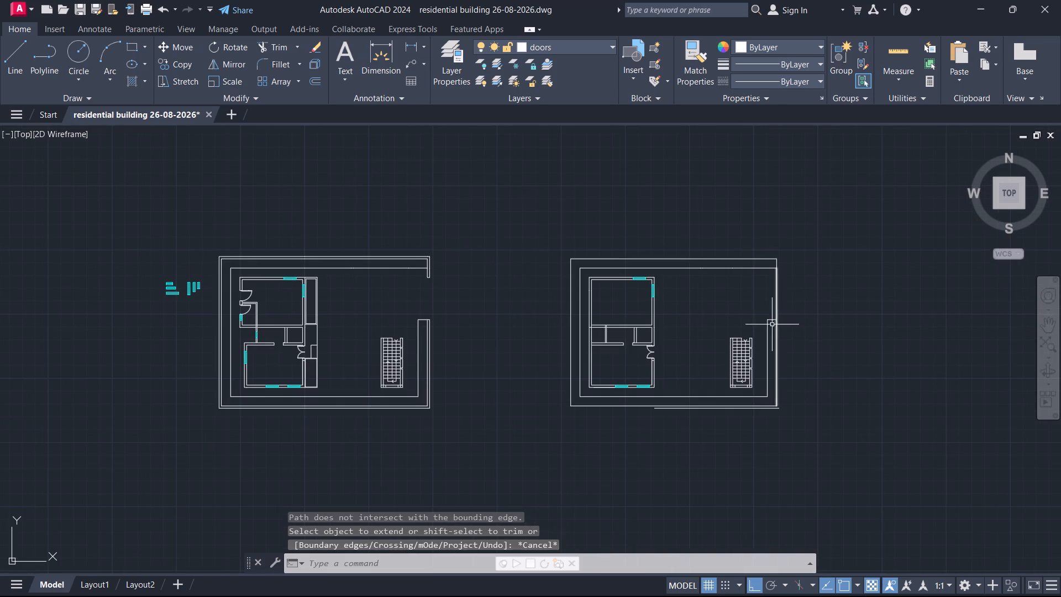
click(743, 266)
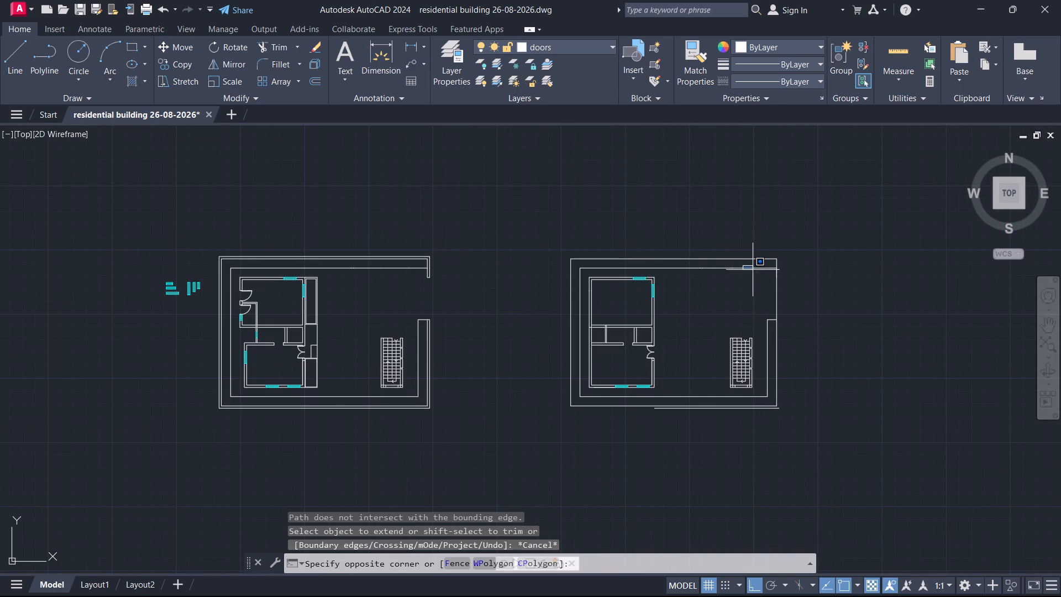
click(738, 279)
scroll(745, 266, up, 5)
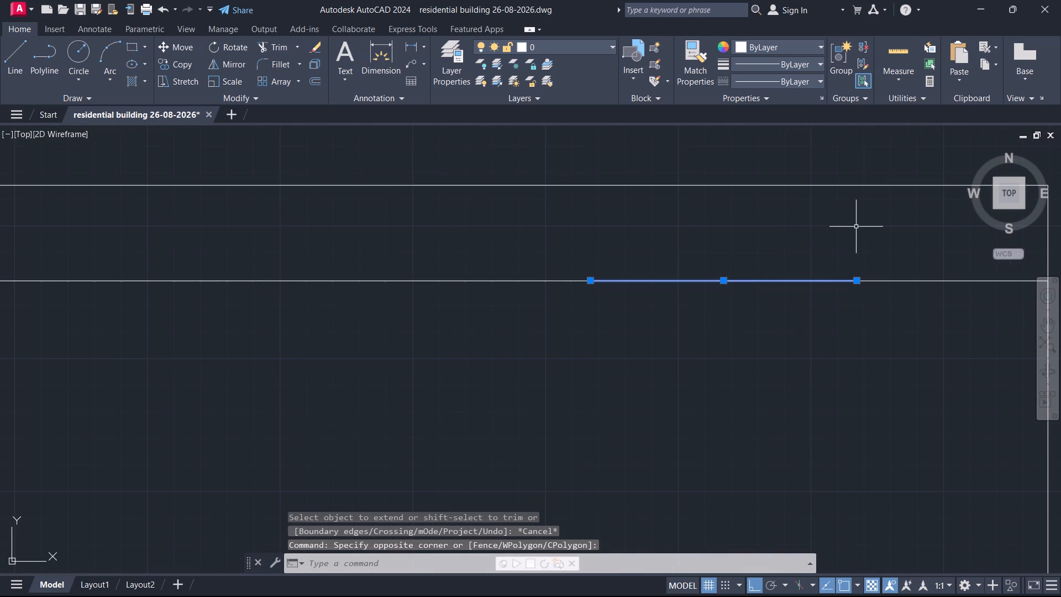
drag(882, 236, 883, 243)
click(910, 330)
click(906, 277)
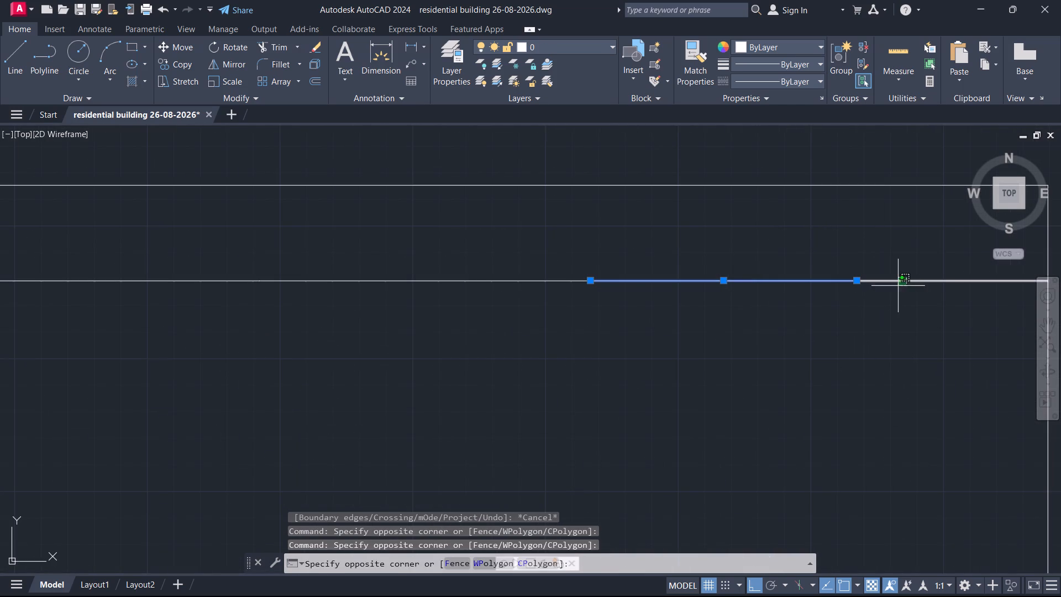
click(894, 290)
click(556, 270)
click(529, 330)
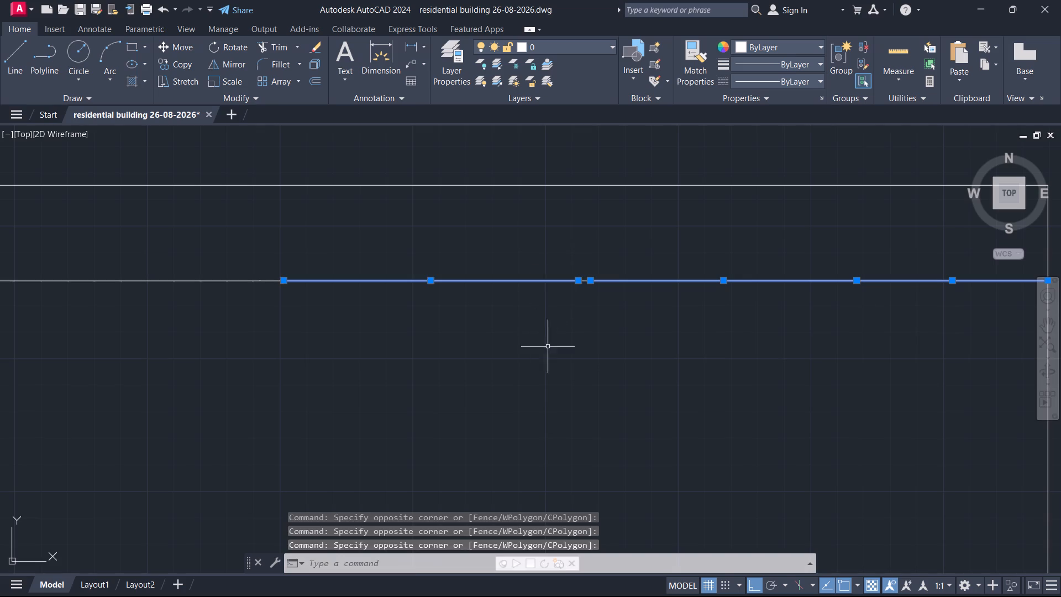
scroll(613, 352, down, 3)
click(448, 321)
click(426, 339)
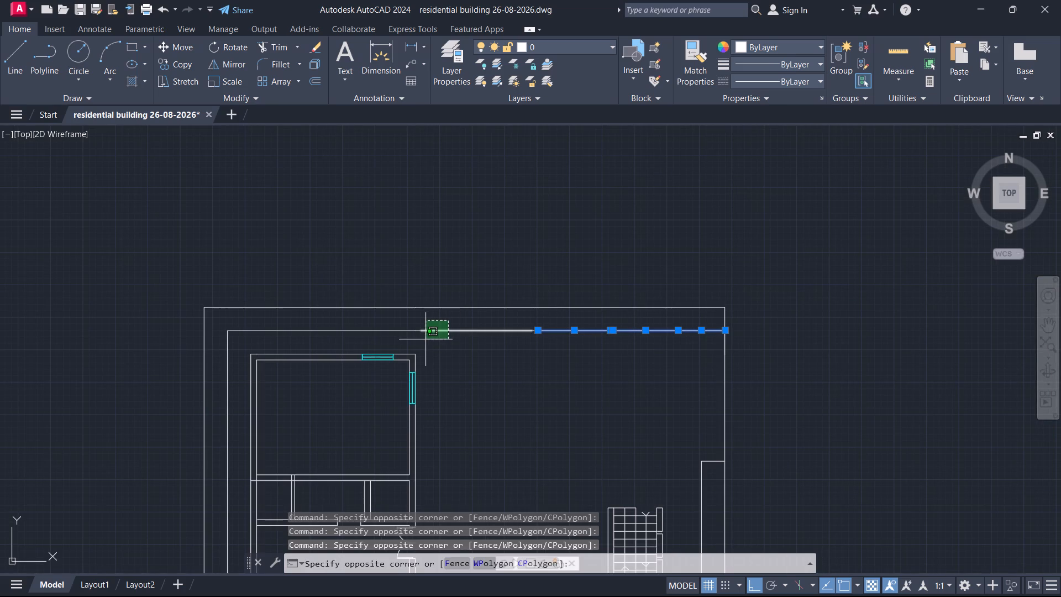
click(360, 320)
click(332, 340)
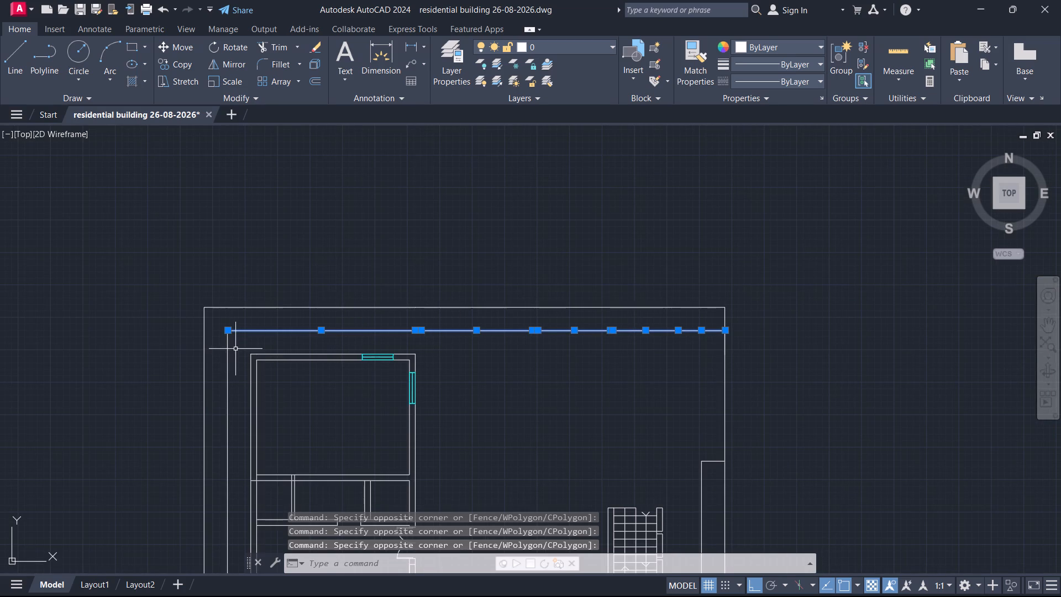
drag(236, 349, 230, 355)
click(220, 369)
scroll(349, 282, down, 2)
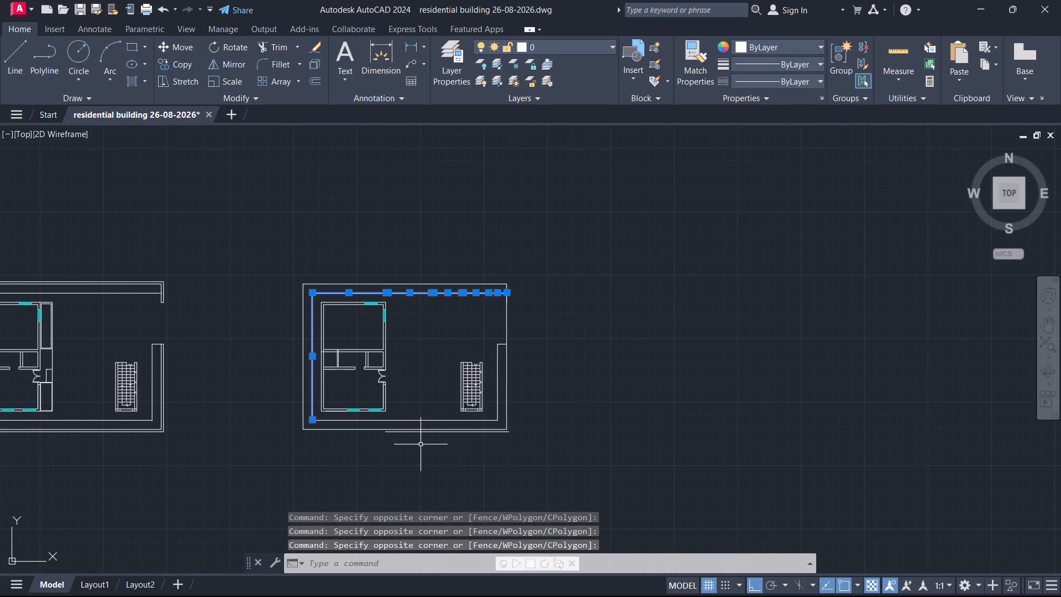
scroll(419, 484, up, 3)
click(634, 270)
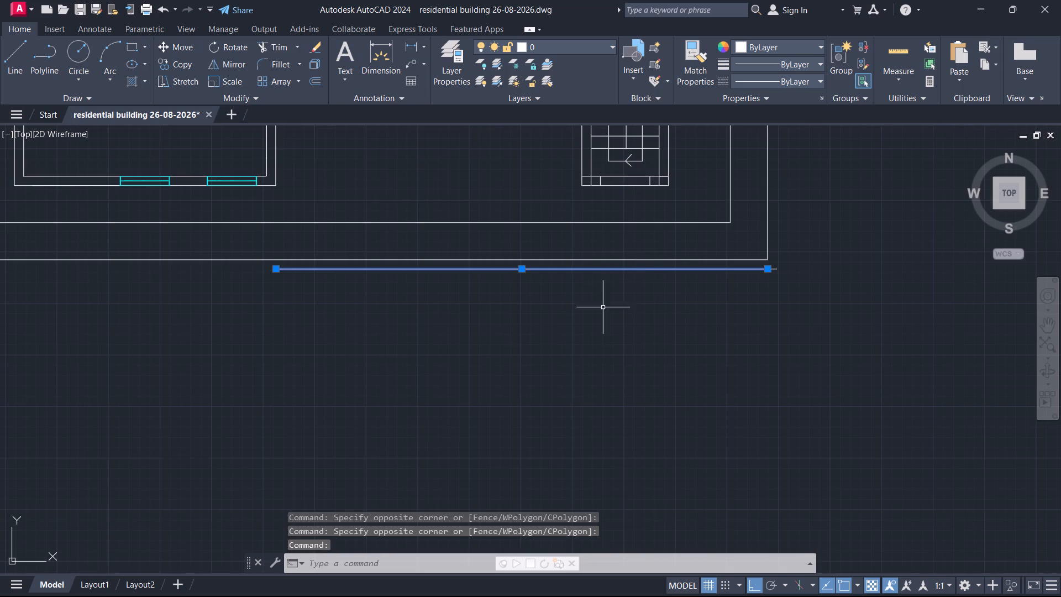
scroll(588, 324, down, 1)
drag(503, 252, 495, 256)
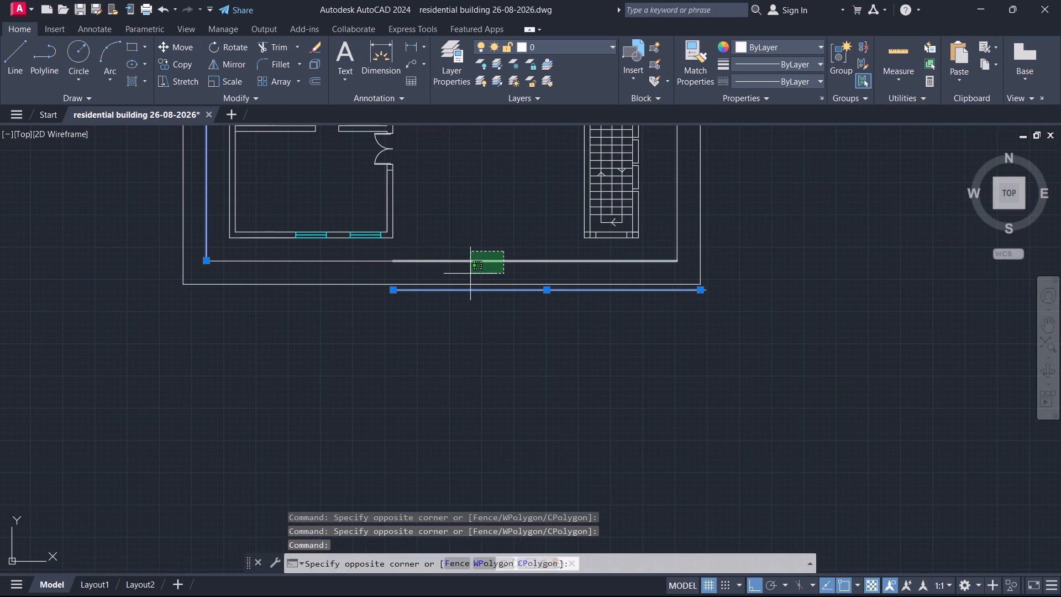
click(469, 275)
click(332, 246)
click(306, 274)
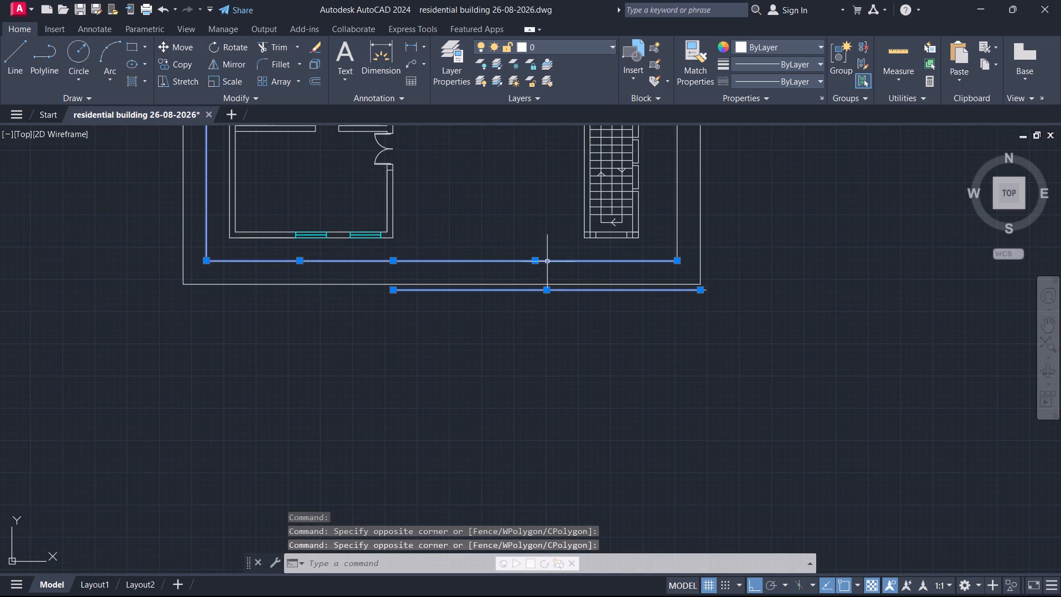
scroll(594, 246, down, 2)
scroll(618, 224, up, 2)
middle_drag(645, 201, 653, 216)
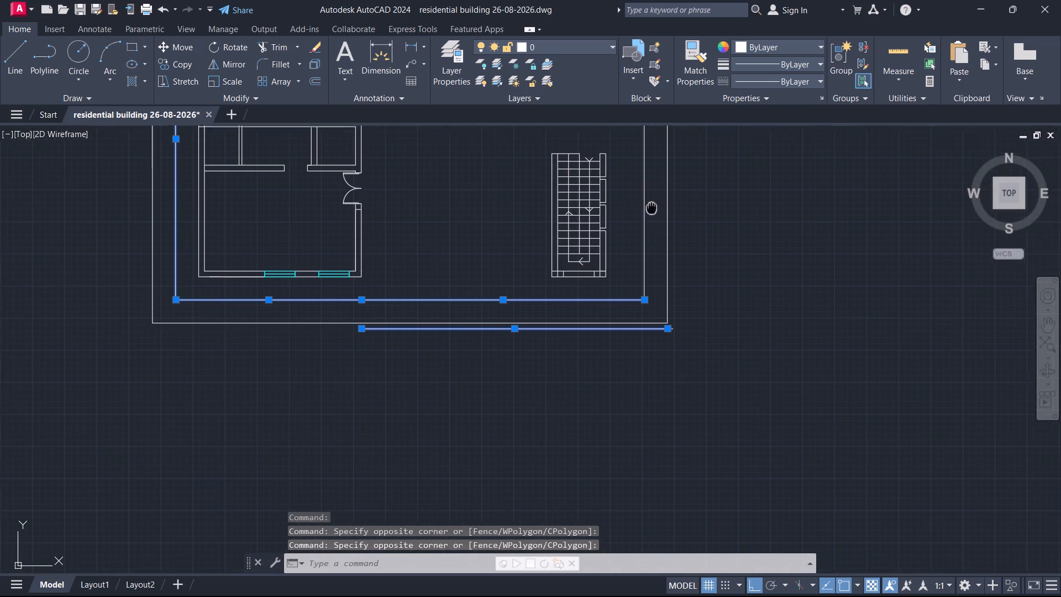
middle_drag(653, 216, 671, 331)
drag(674, 222, 674, 231)
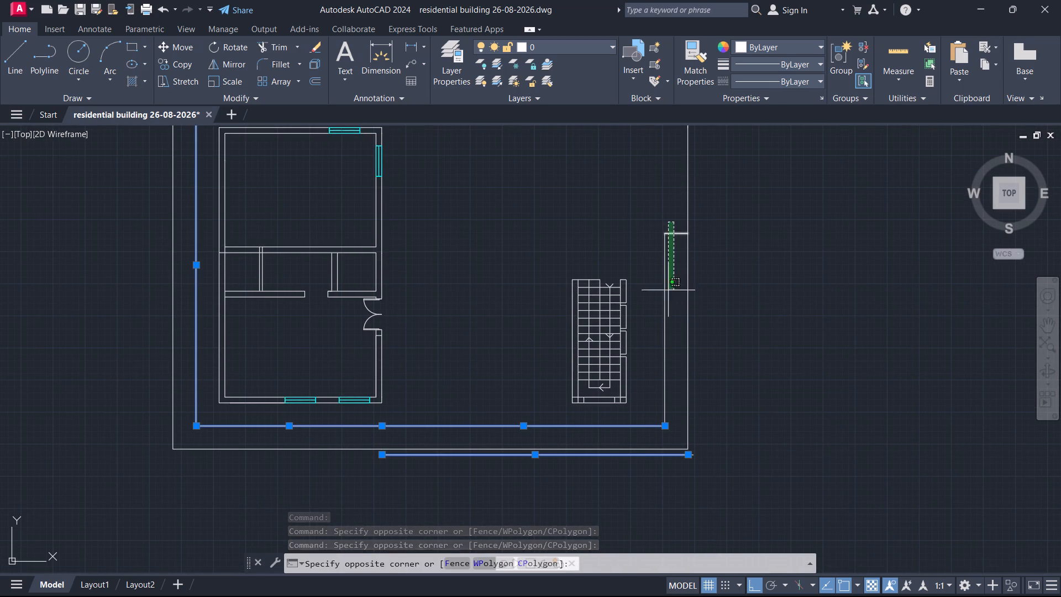
click(660, 301)
key(e)
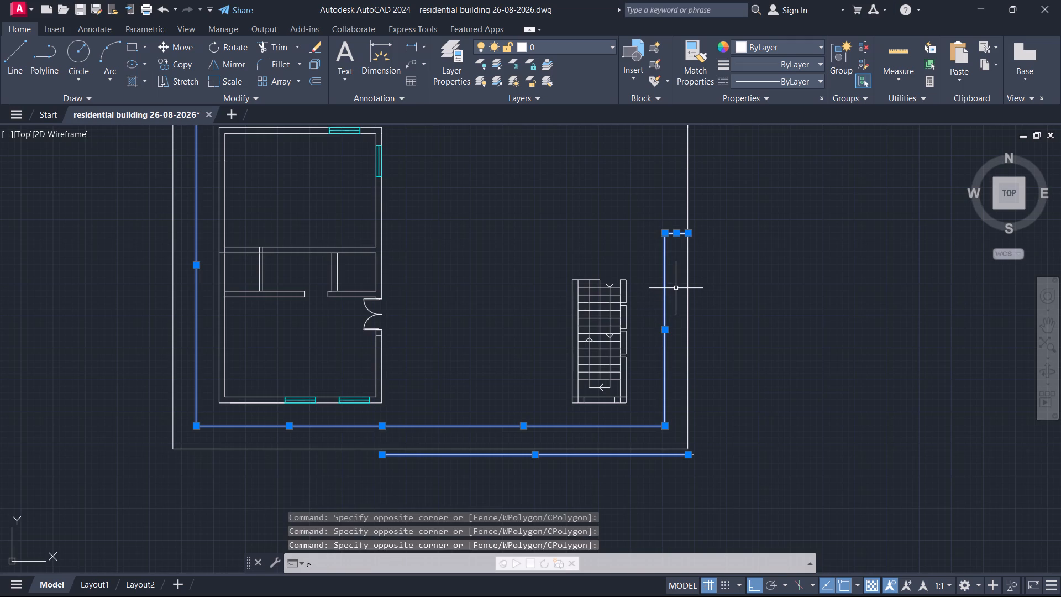
key(Return)
Erase the three short leftover line fragments inside the copied plan's north boundary.
scroll(641, 316, down, 1)
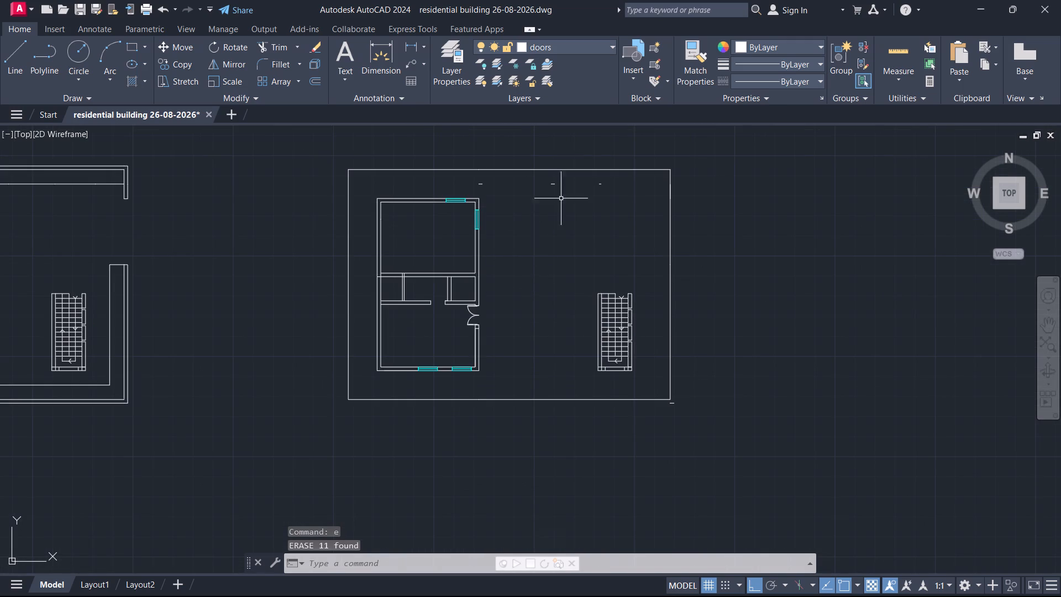
scroll(592, 172, up, 2)
click(638, 192)
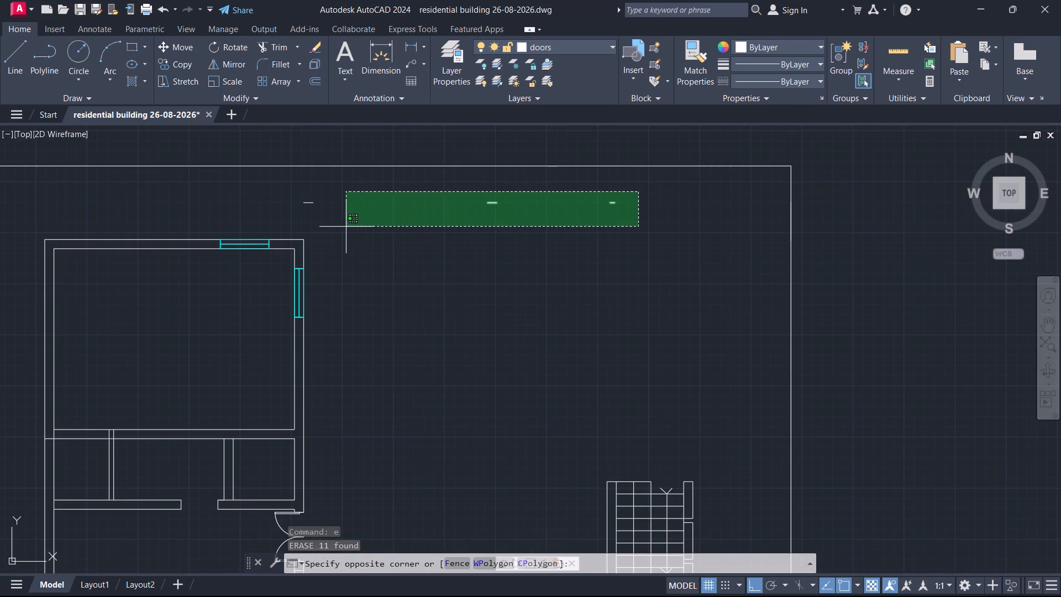
click(288, 217)
key(e)
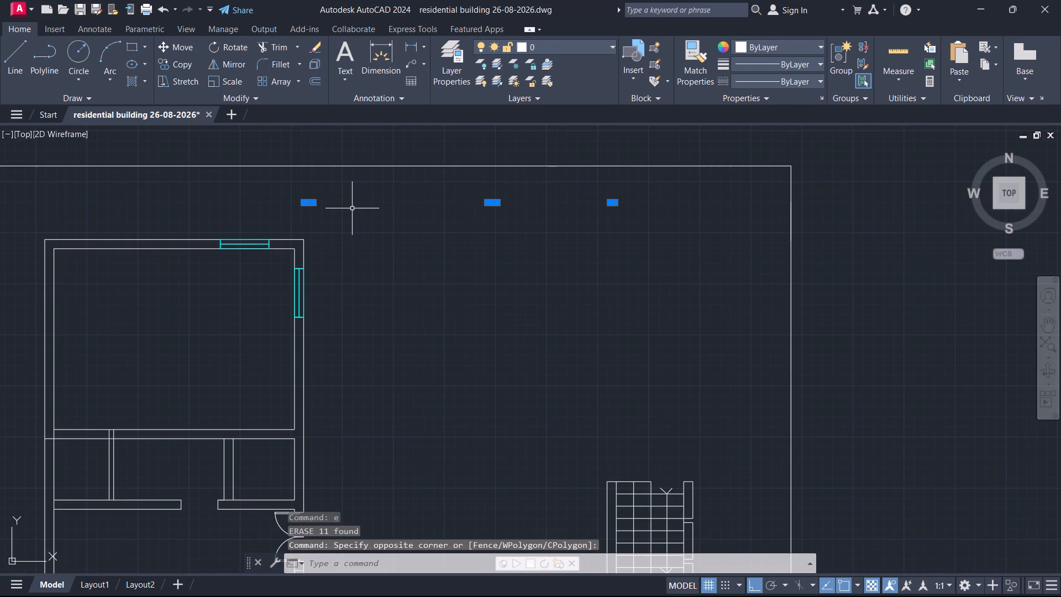
key(Return)
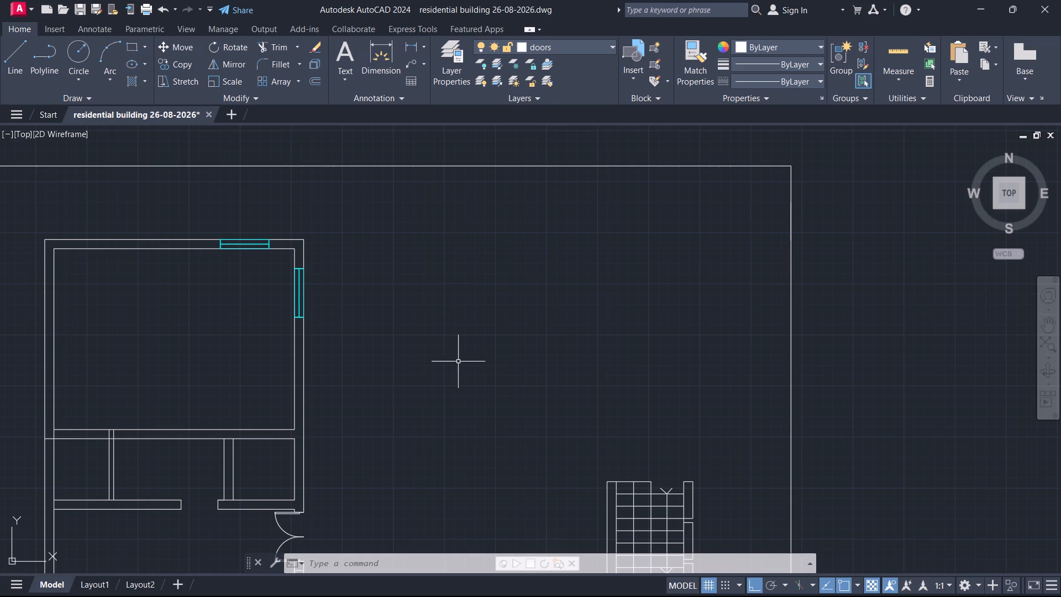
Erase the double door from the east wall opening of the copied plan's lower room.
middle_drag(448, 395, 540, 345)
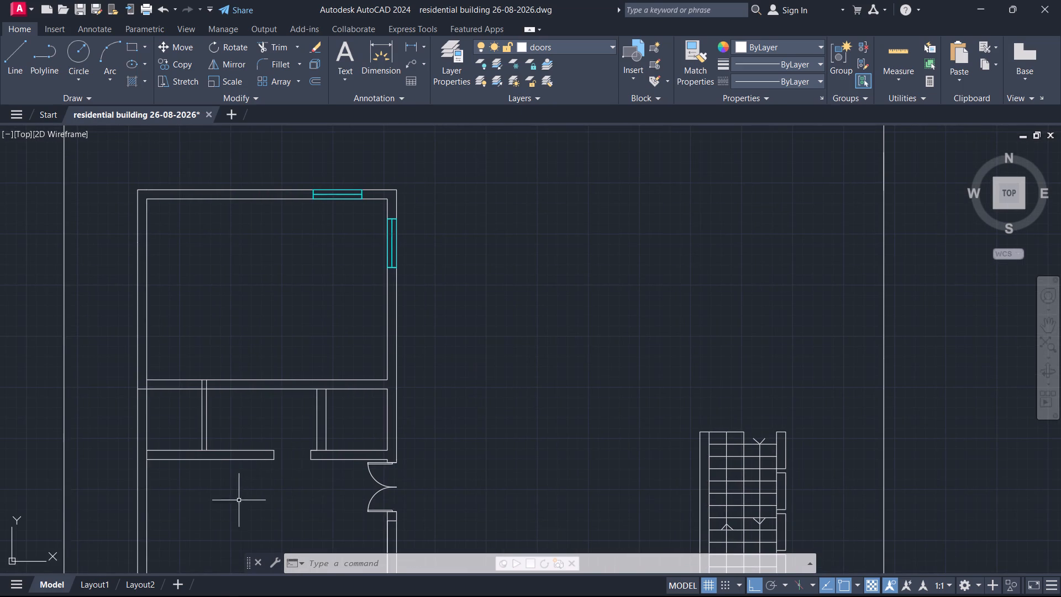
middle_drag(262, 523, 443, 415)
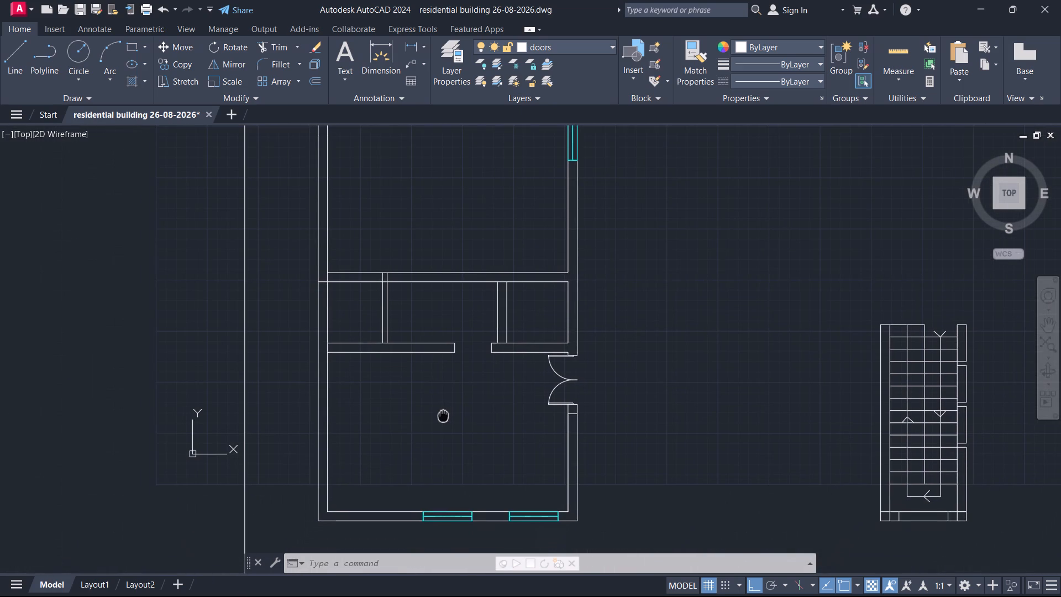
middle_drag(443, 415, 430, 421)
scroll(551, 388, up, 1)
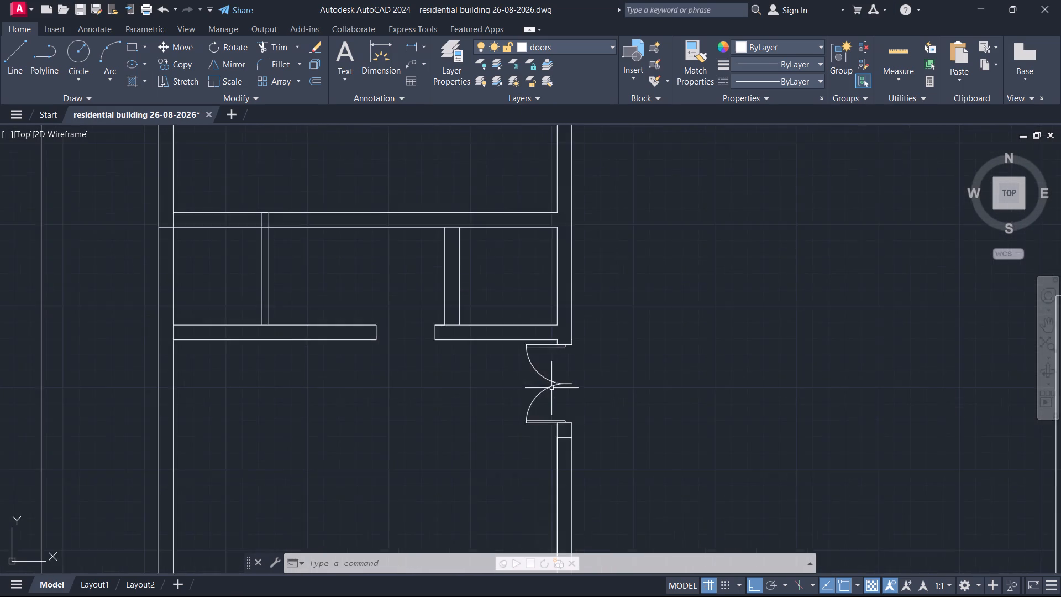
scroll(551, 388, up, 1)
drag(567, 378, 552, 388)
click(521, 412)
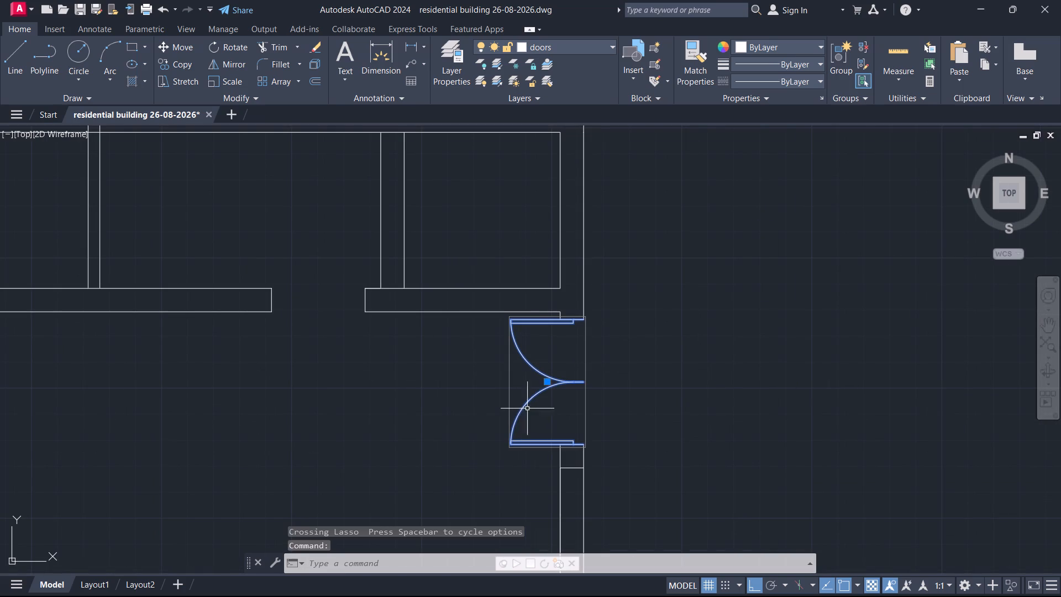
key(e)
key(Return)
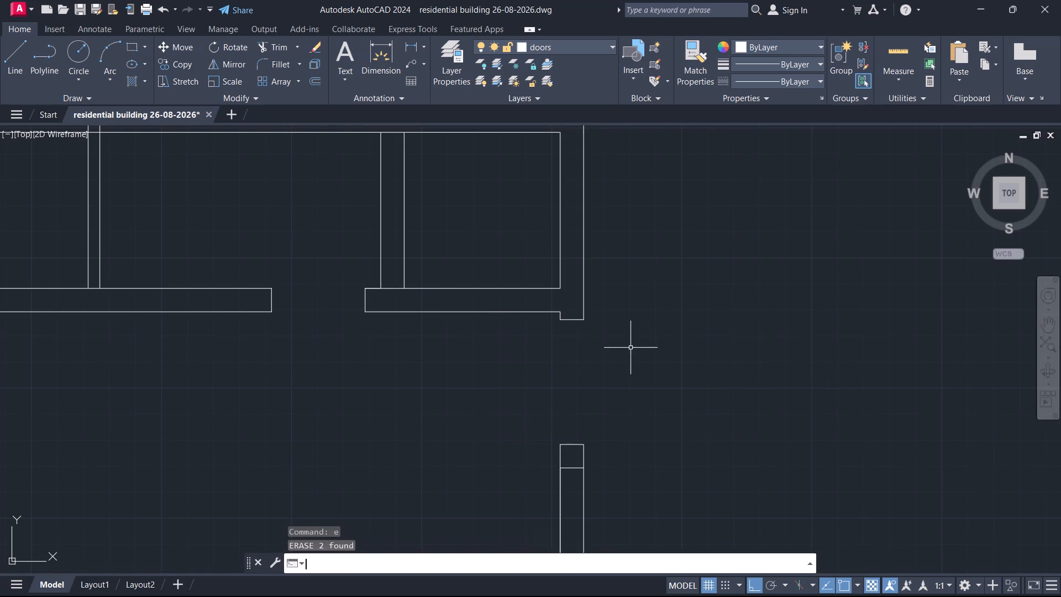
Measure the horizontal distance from the rooms' southeast outer corner to the staircase's southwest corner with a linear dimension.
scroll(560, 348, down, 1)
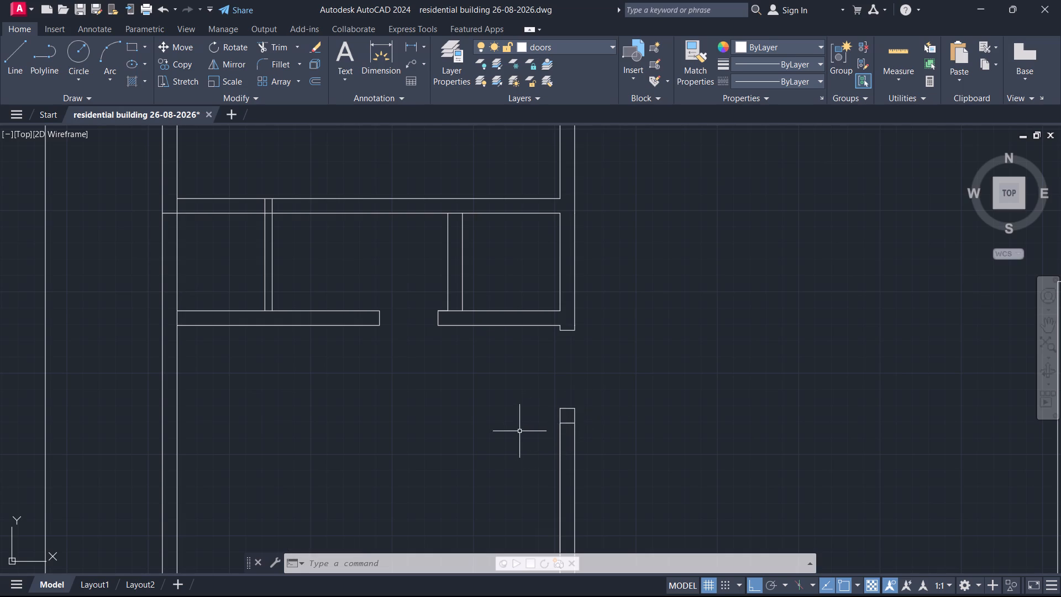
middle_drag(618, 377, 465, 220)
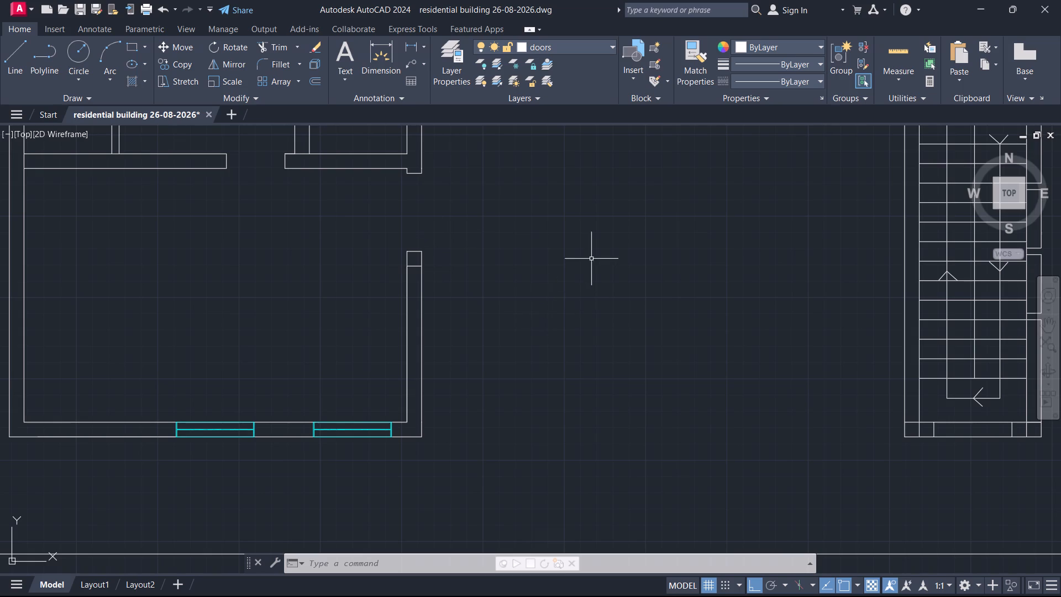
click(409, 44)
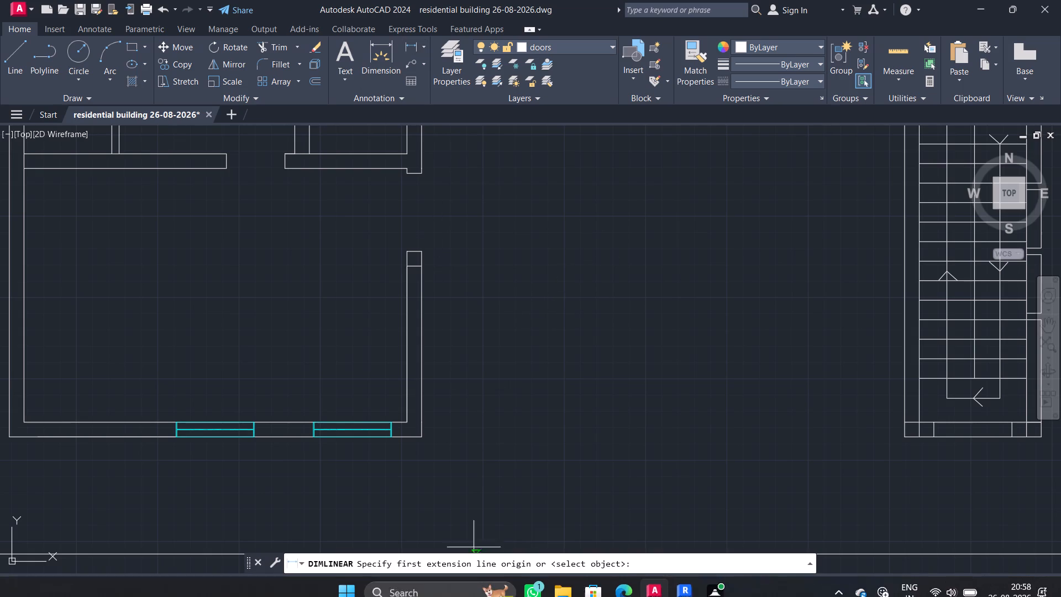
click(423, 439)
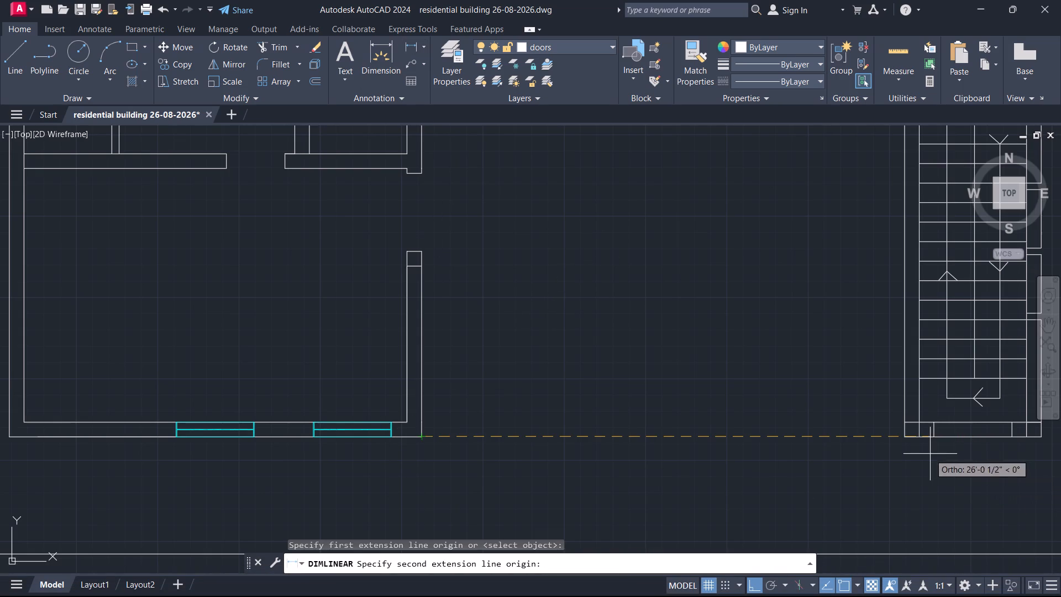
click(905, 436)
scroll(649, 434, up, 3)
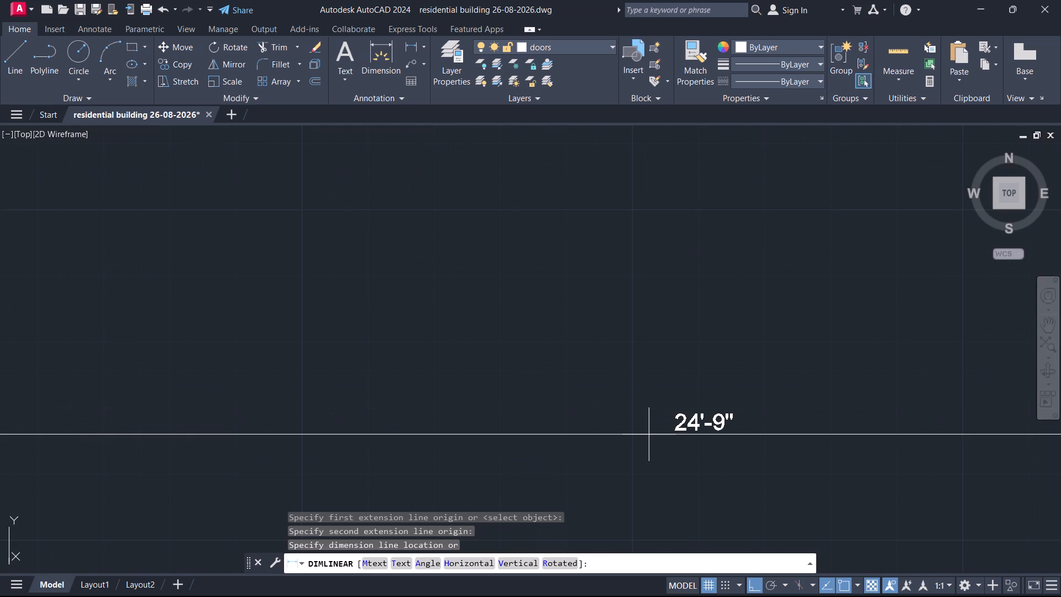
key(Escape)
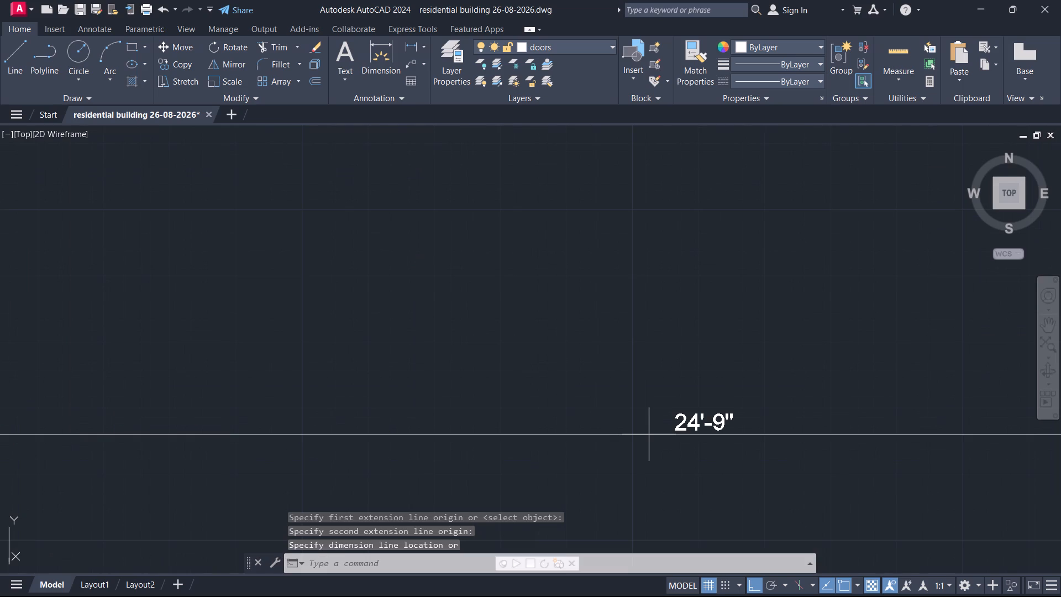
Extend both lines of the lower room's south wall eastward to the staircase.
scroll(622, 410, down, 3)
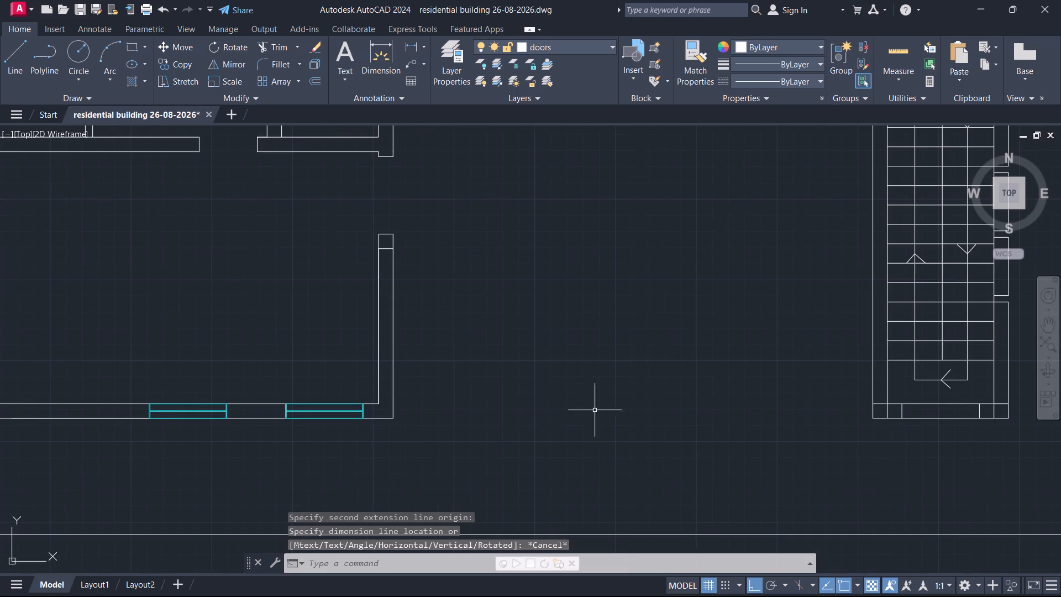
text(ex)
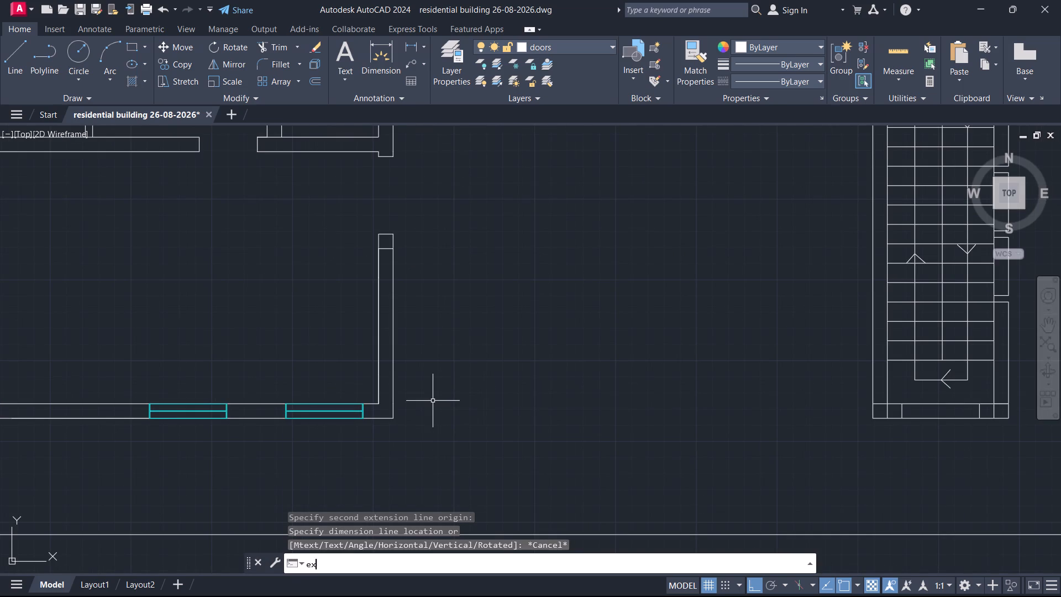
key(Return)
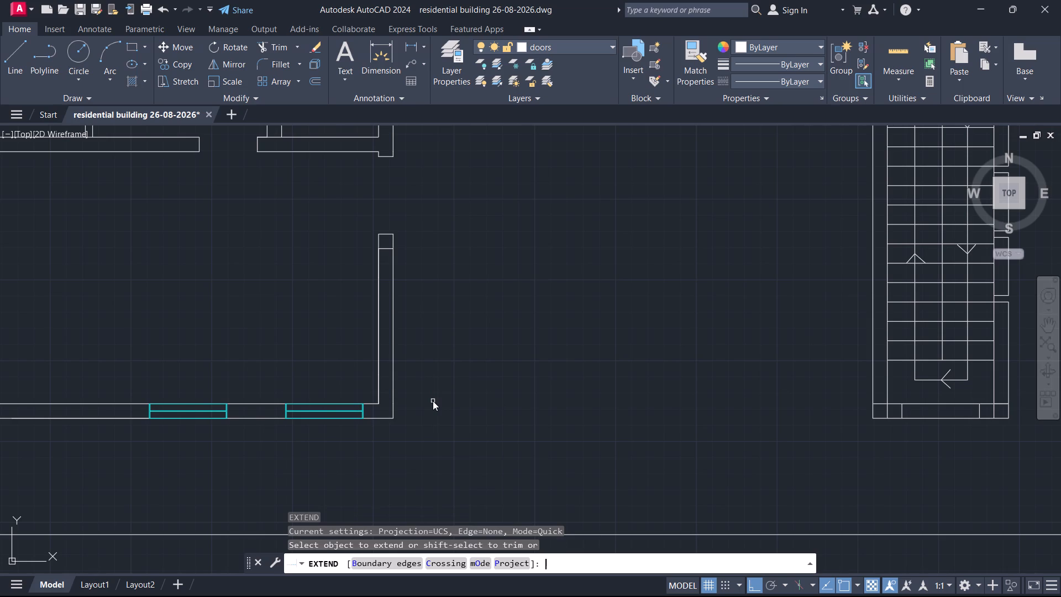
click(387, 418)
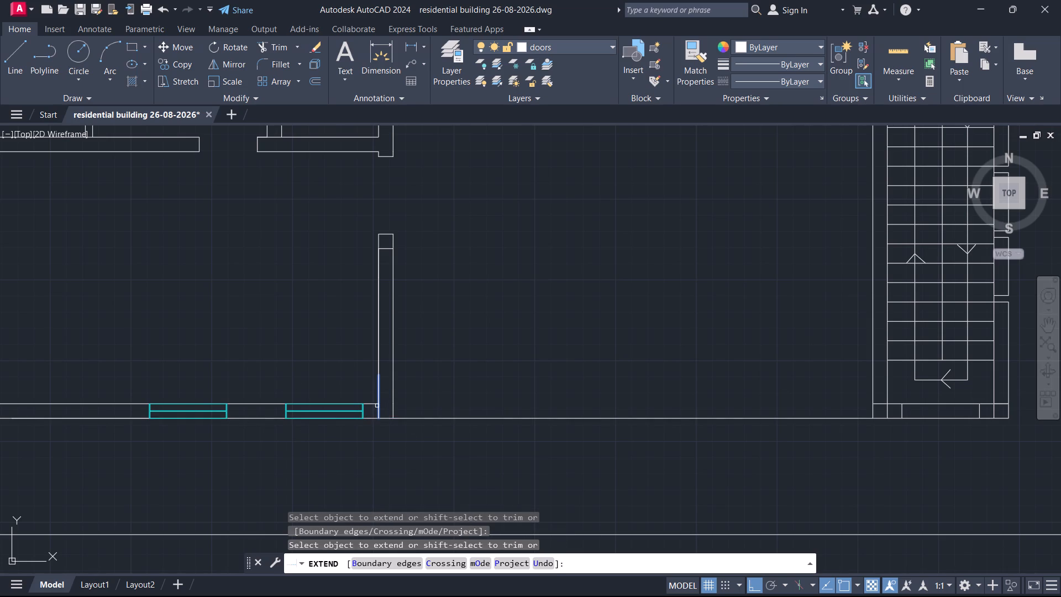
click(376, 405)
click(385, 402)
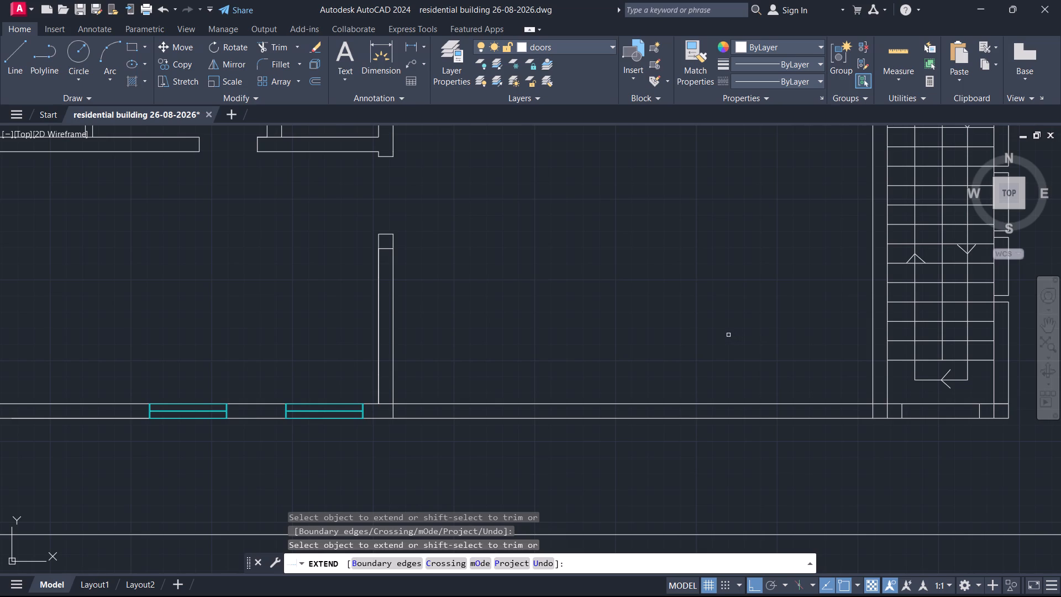
key(Escape)
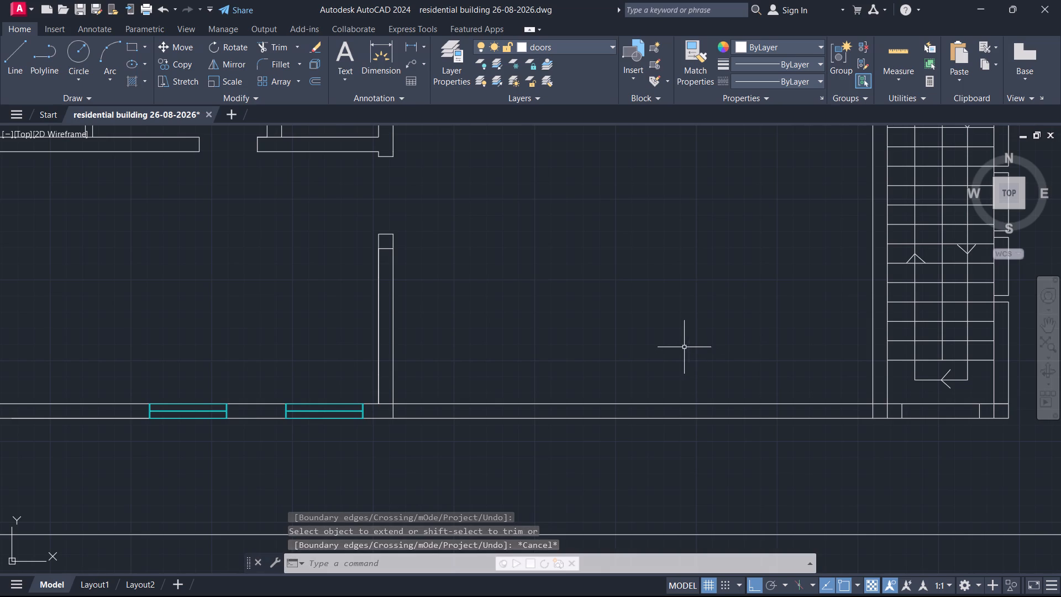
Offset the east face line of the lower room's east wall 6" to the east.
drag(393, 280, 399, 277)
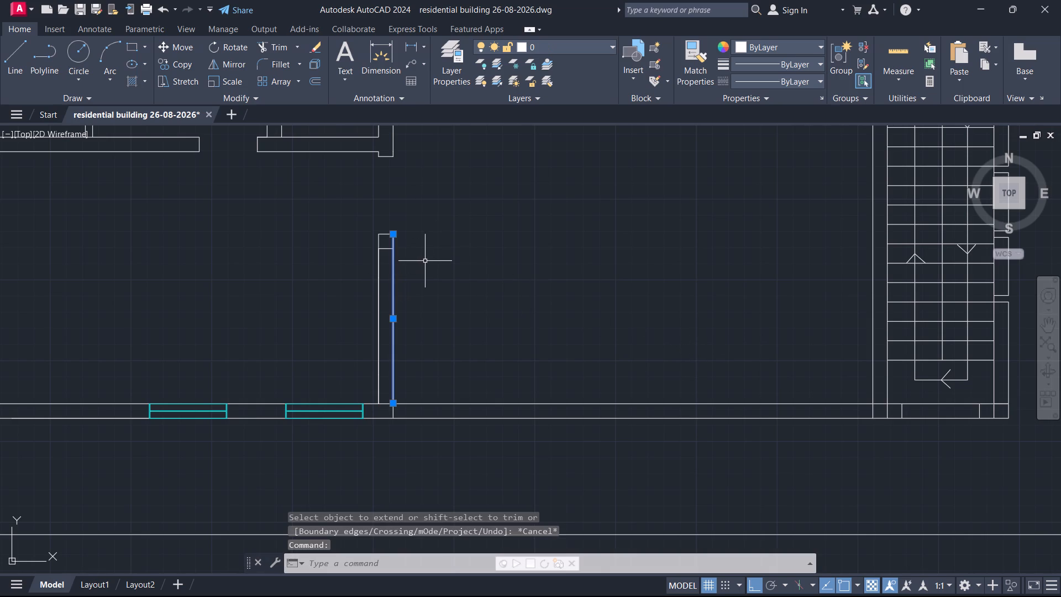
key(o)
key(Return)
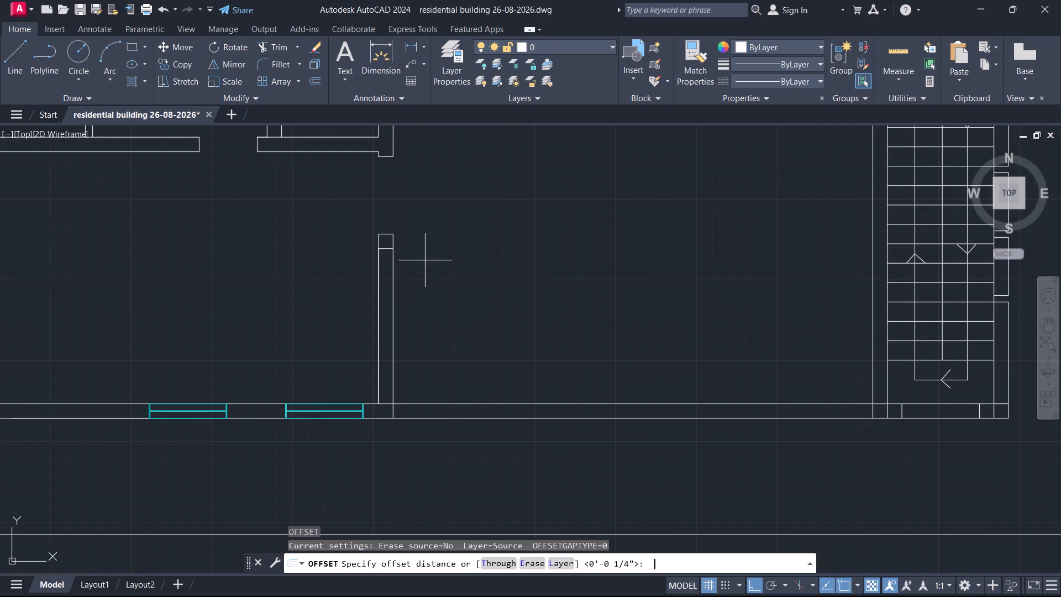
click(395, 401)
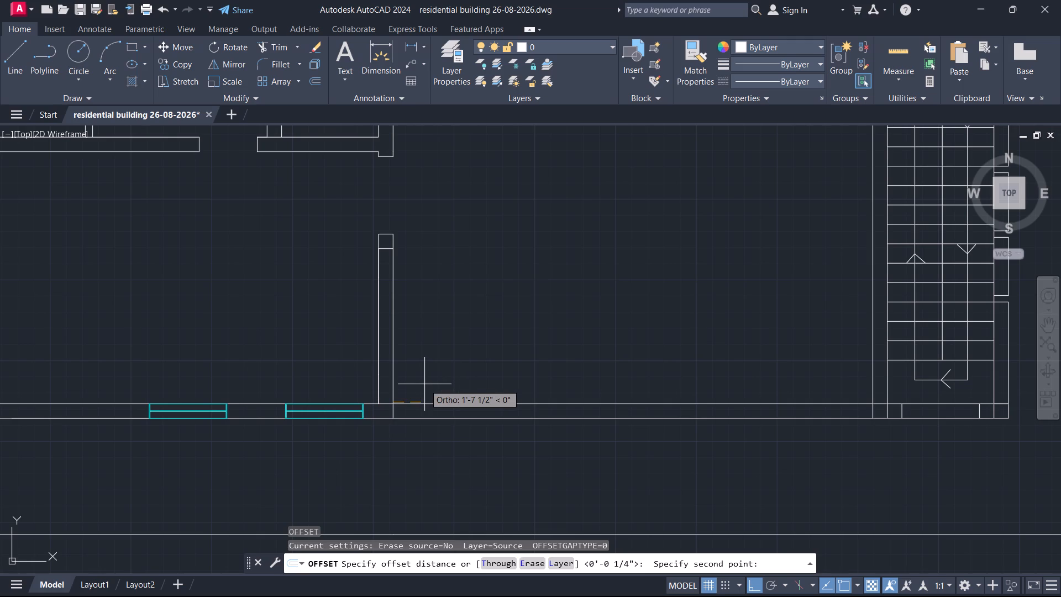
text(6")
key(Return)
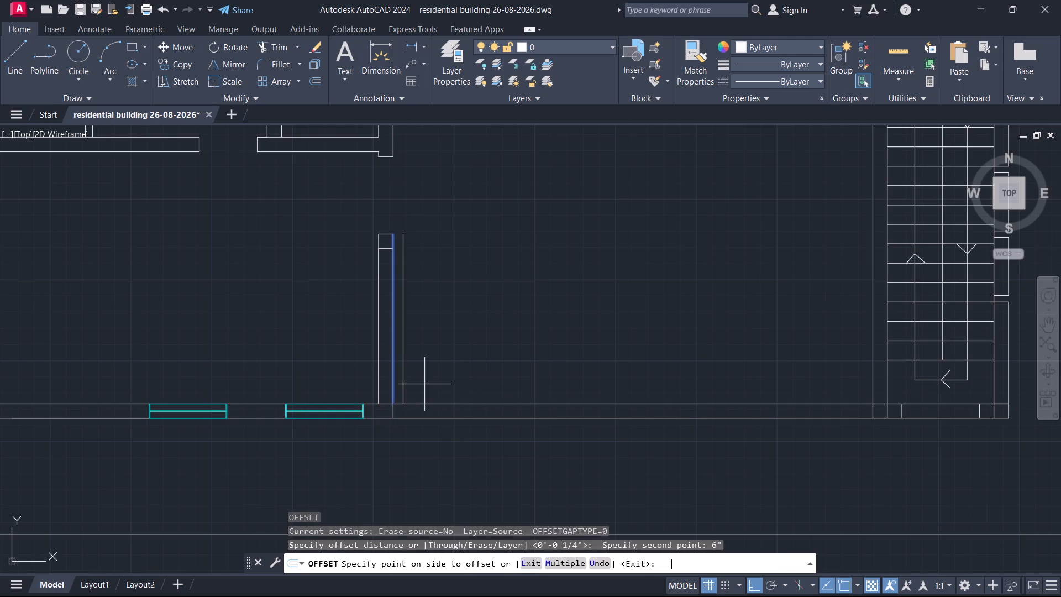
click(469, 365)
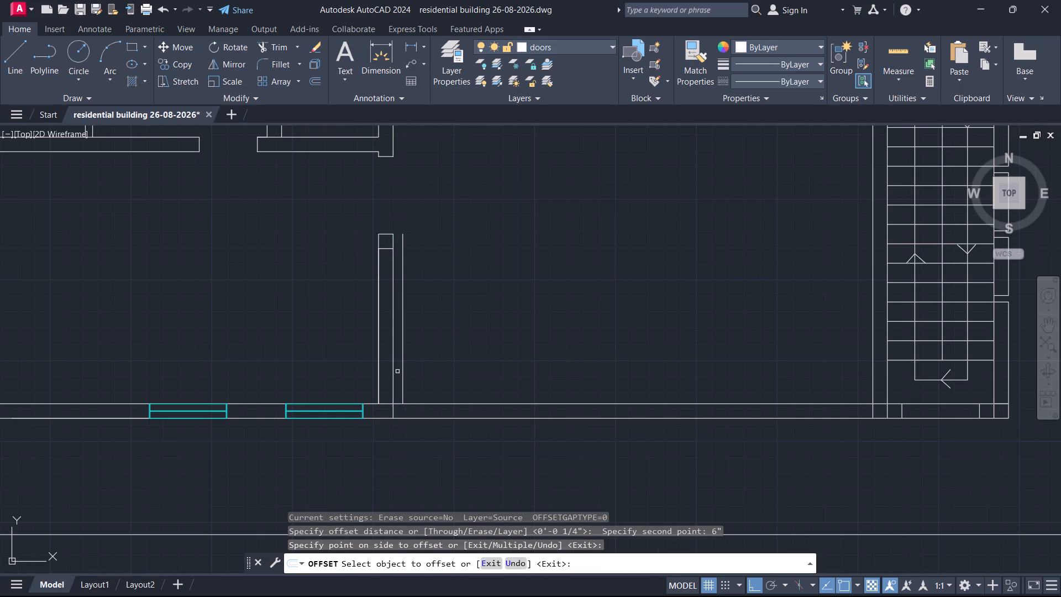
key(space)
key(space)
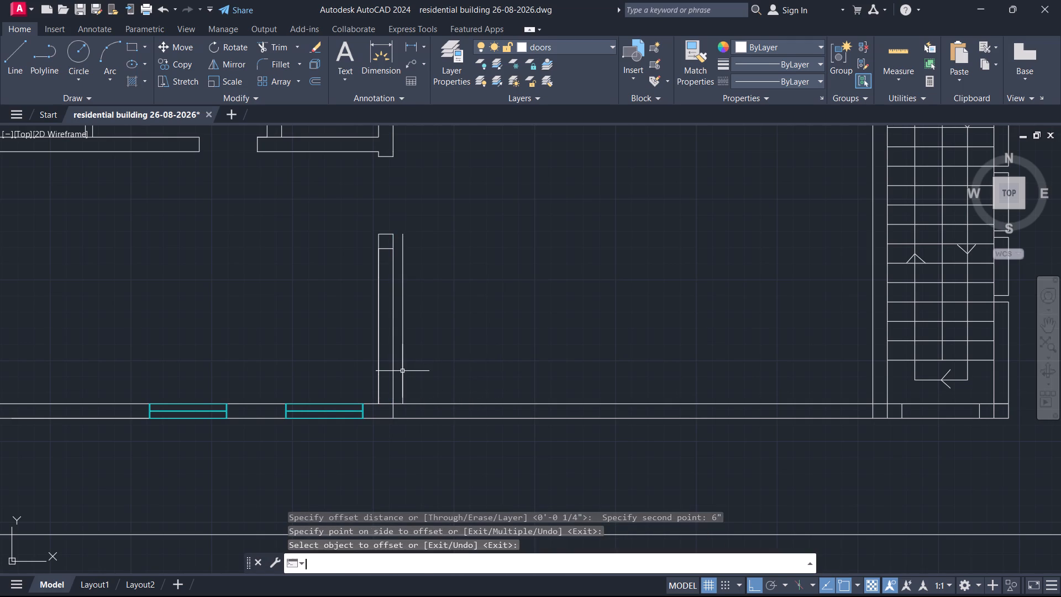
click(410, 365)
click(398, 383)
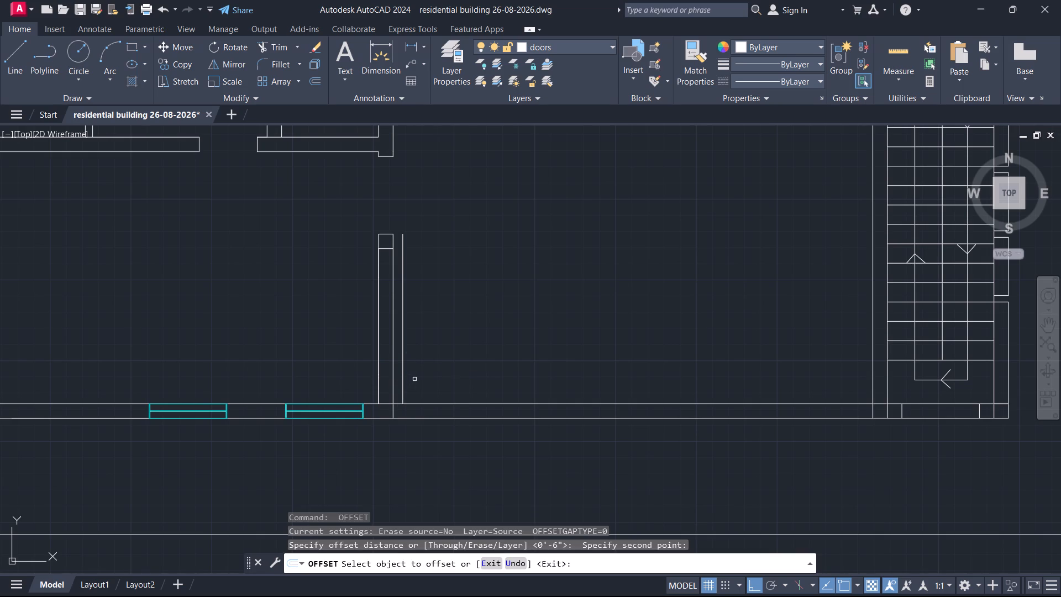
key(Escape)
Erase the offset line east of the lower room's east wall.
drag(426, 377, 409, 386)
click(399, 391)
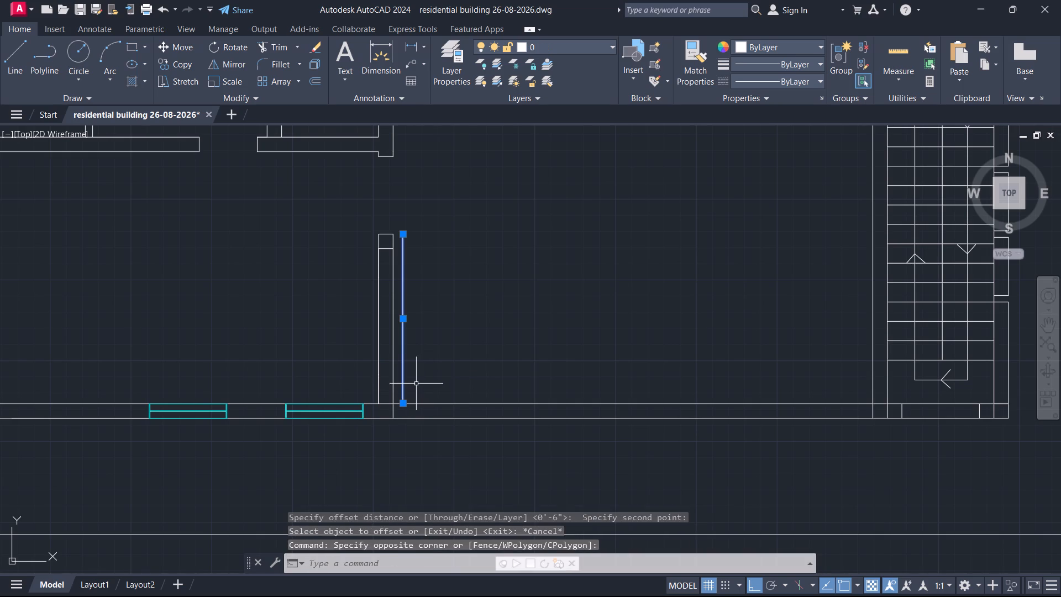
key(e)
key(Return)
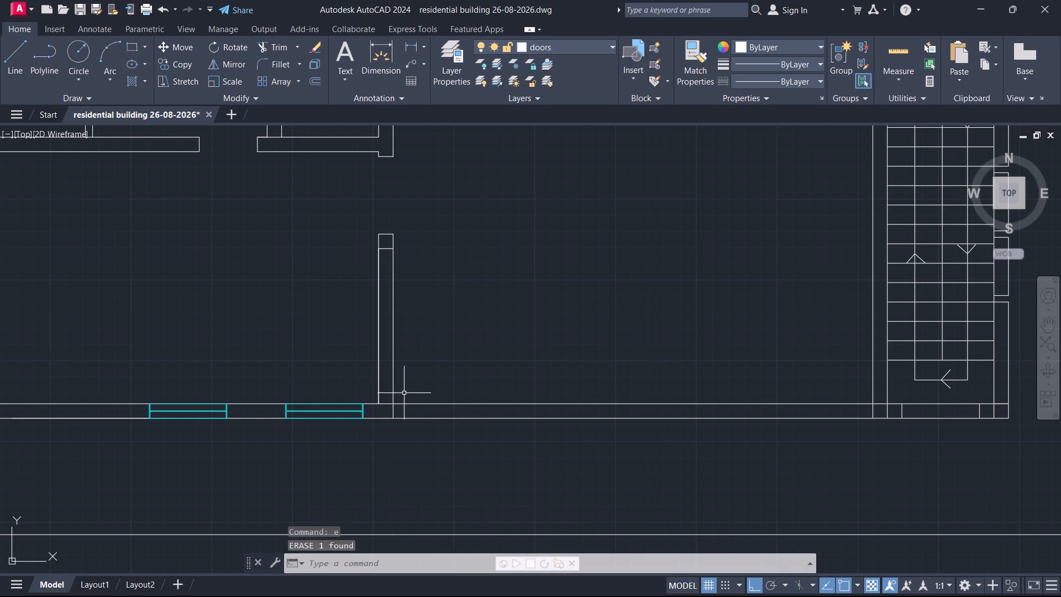
Draw consecutive line segments of 6", 2', 10'1.5", 2' and 6" eastward along the south wall's inner face, starting at the east wall's outer face.
key(l)
key(Return)
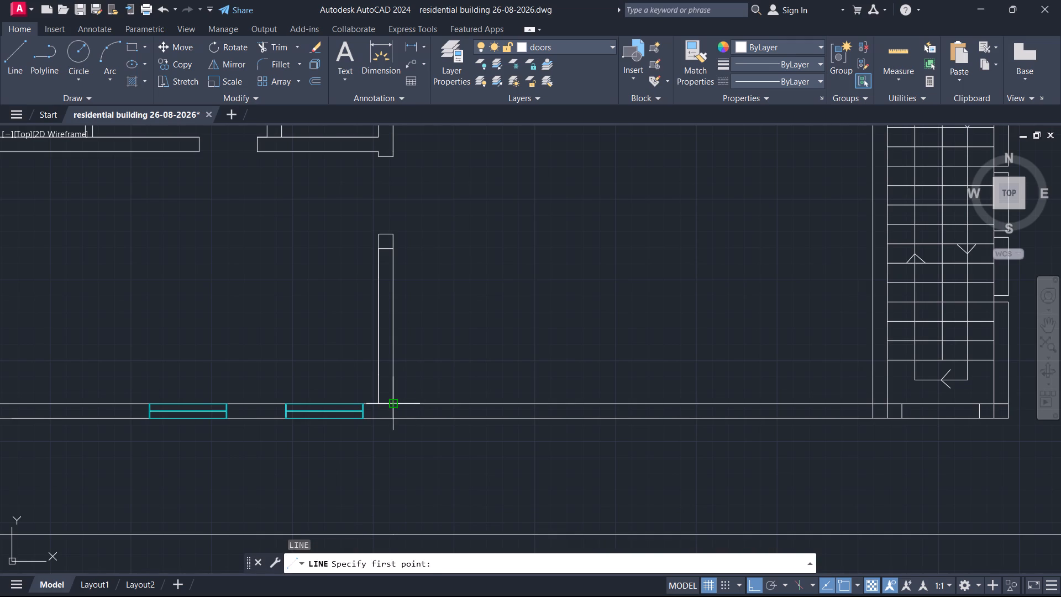
click(393, 406)
text(6")
key(Return)
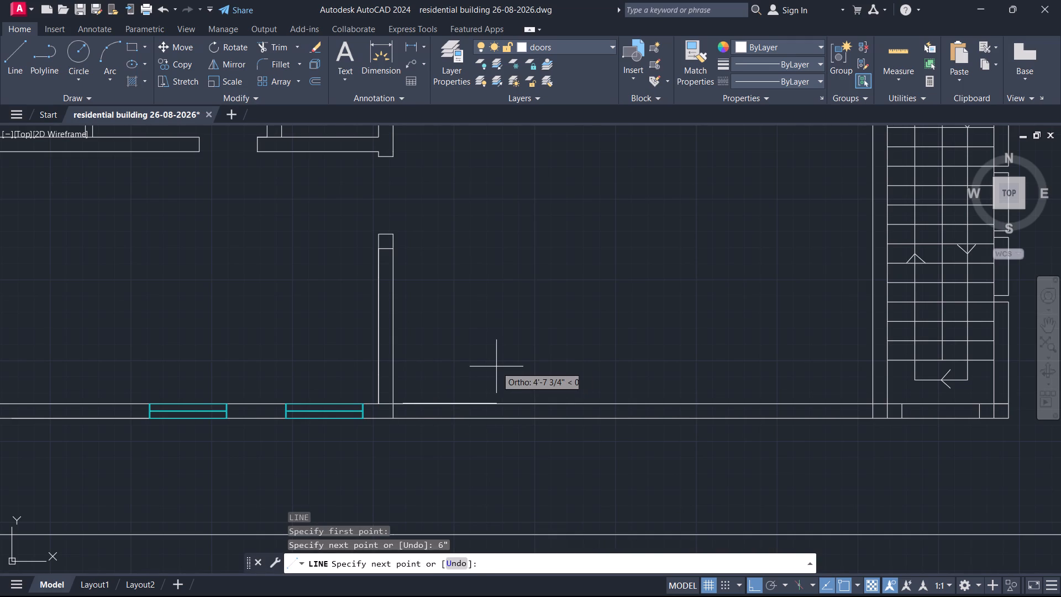
text(2')
key(Return)
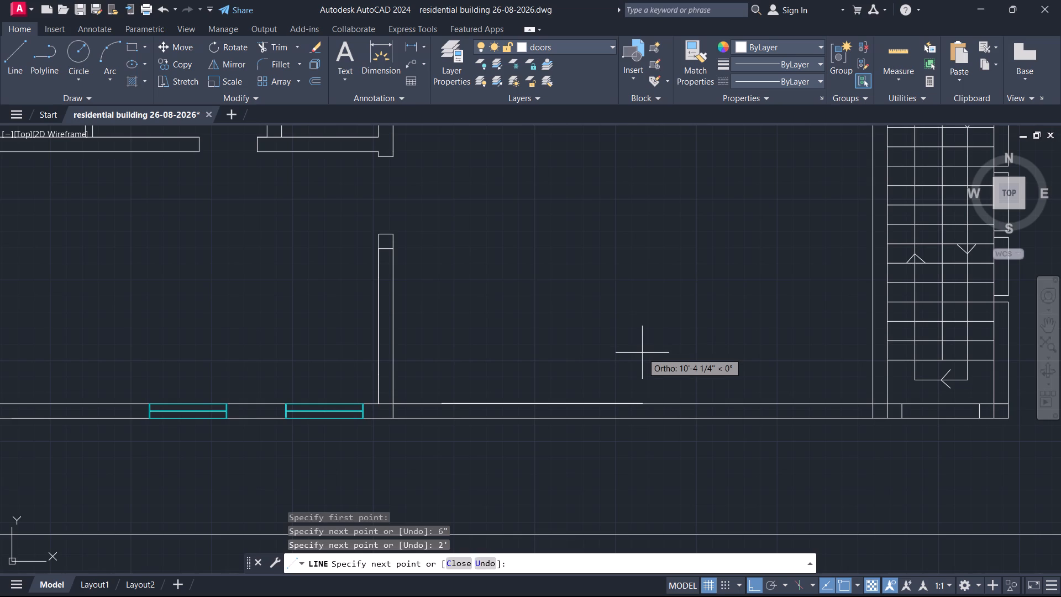
text(10')
text(1.5")
key(Return)
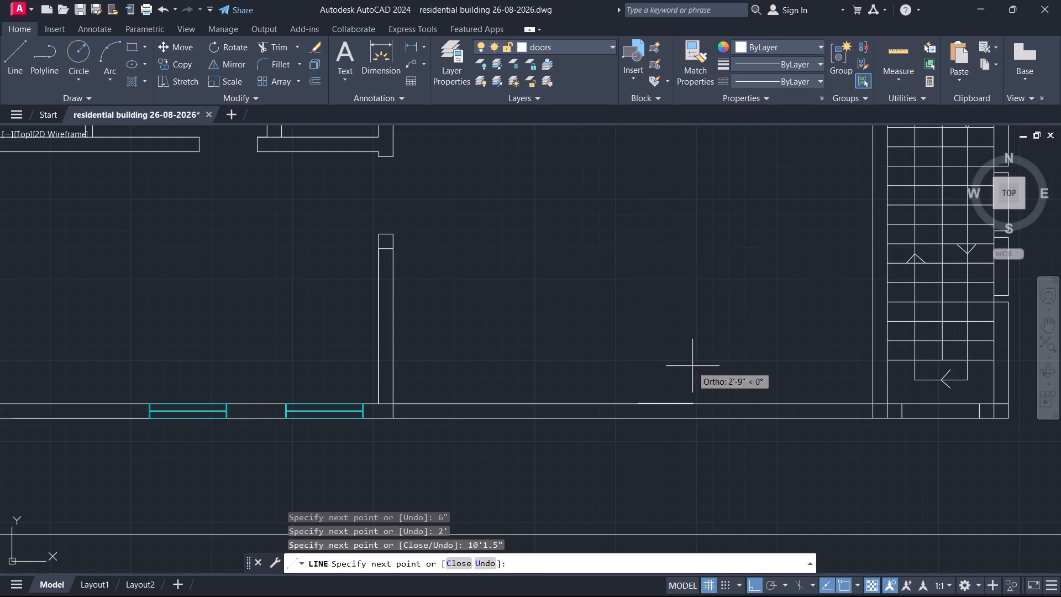
text(2')
key(Return)
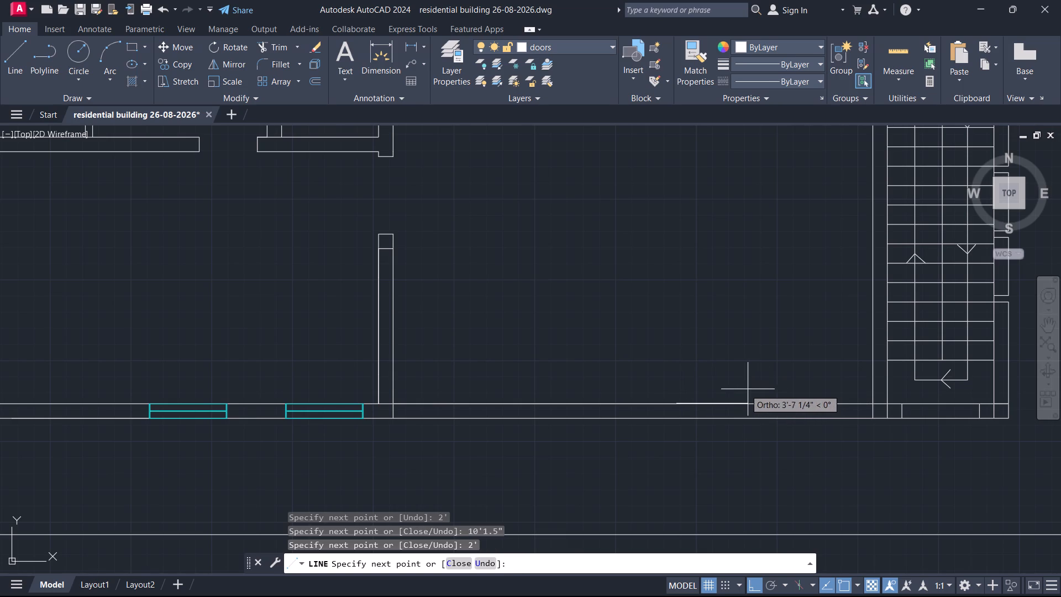
key(6)
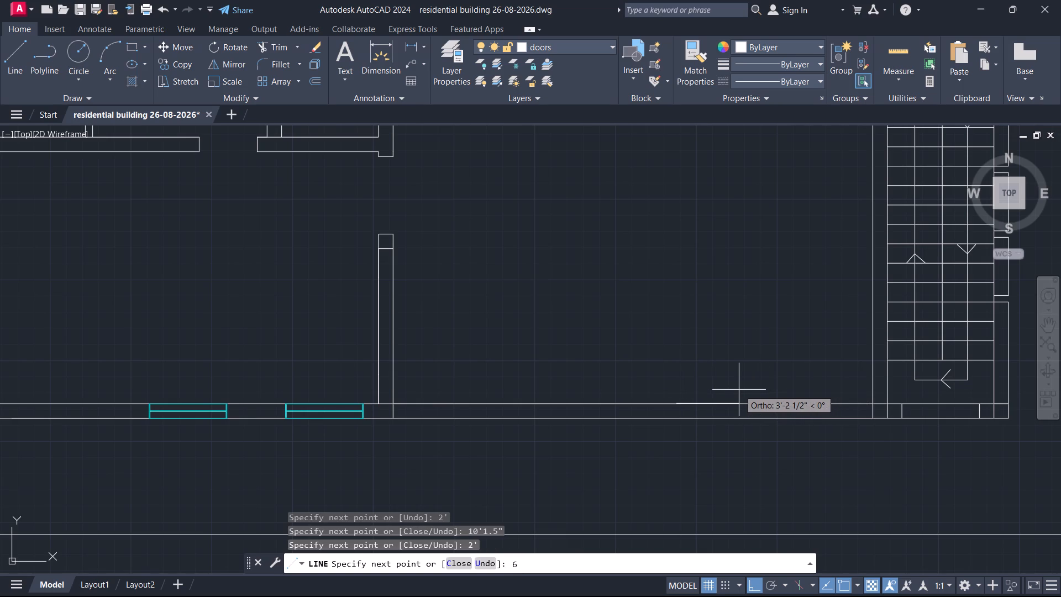
key(shift+quotedbl)
key(Return)
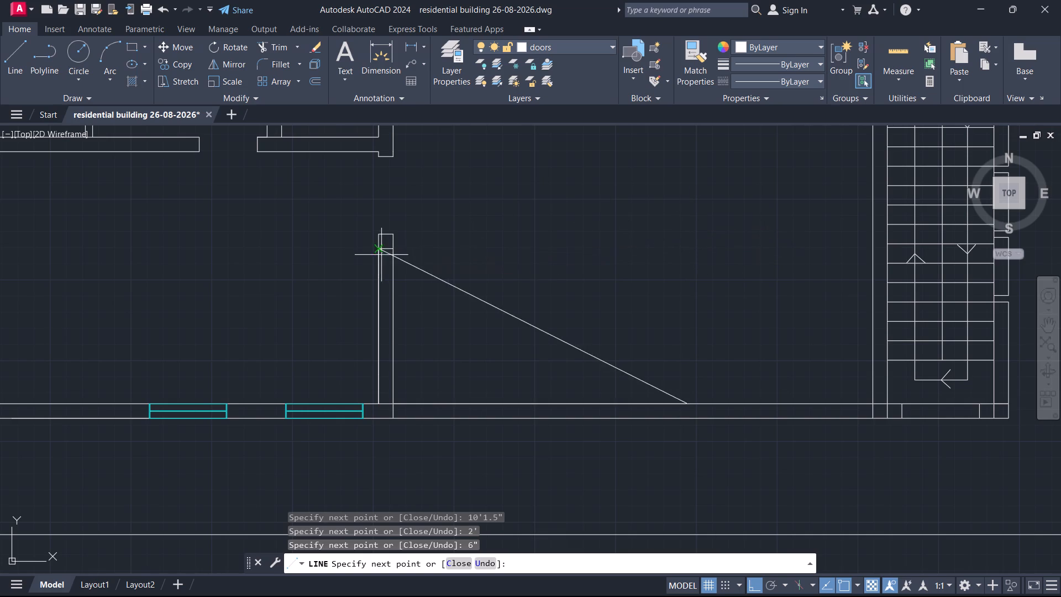
Draw a 4.5" thick partition from the last segment's end, level with the lower room's east wall top, and back down to the south wall.
click(689, 235)
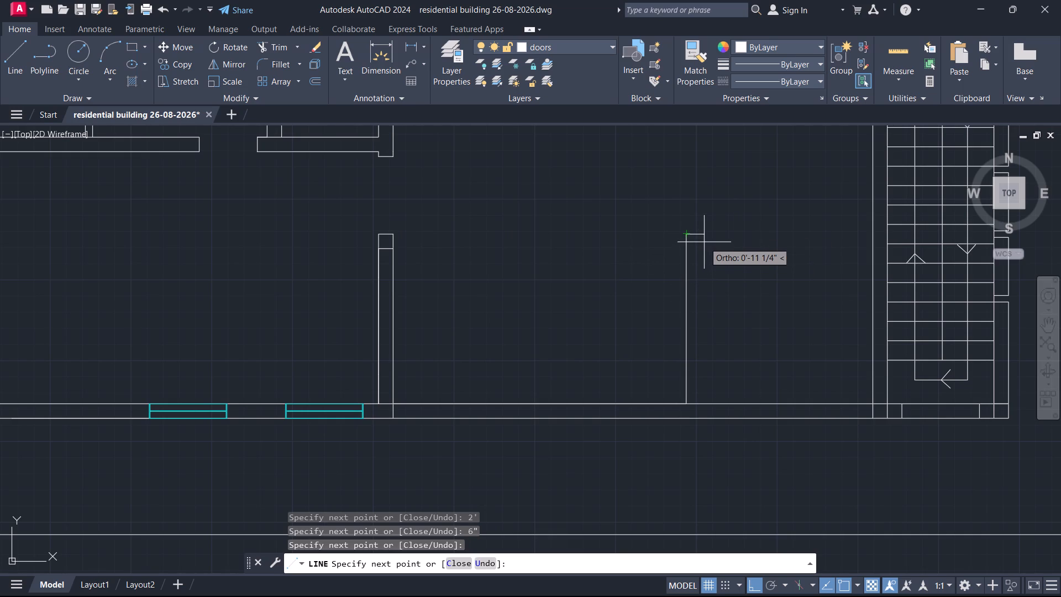
text(4.5)
key(shift+quotedbl)
key(Return)
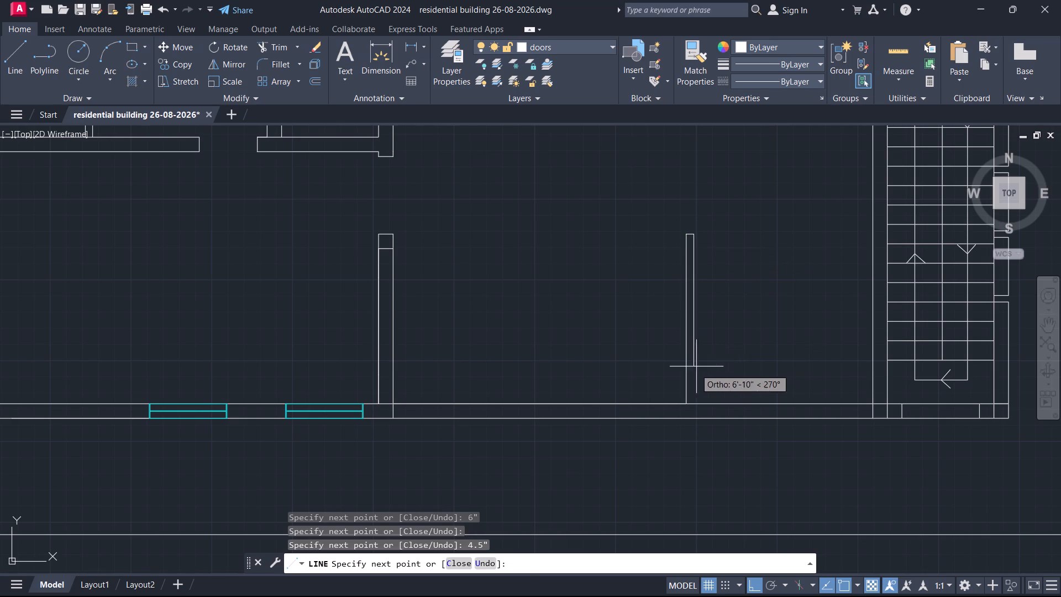
scroll(693, 379, up, 1)
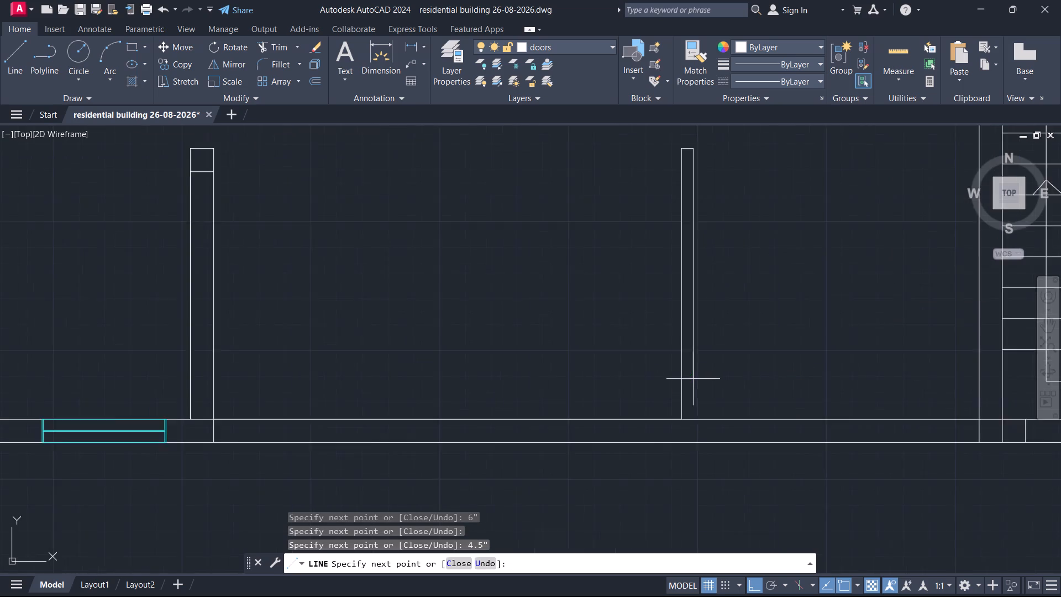
scroll(693, 379, up, 1)
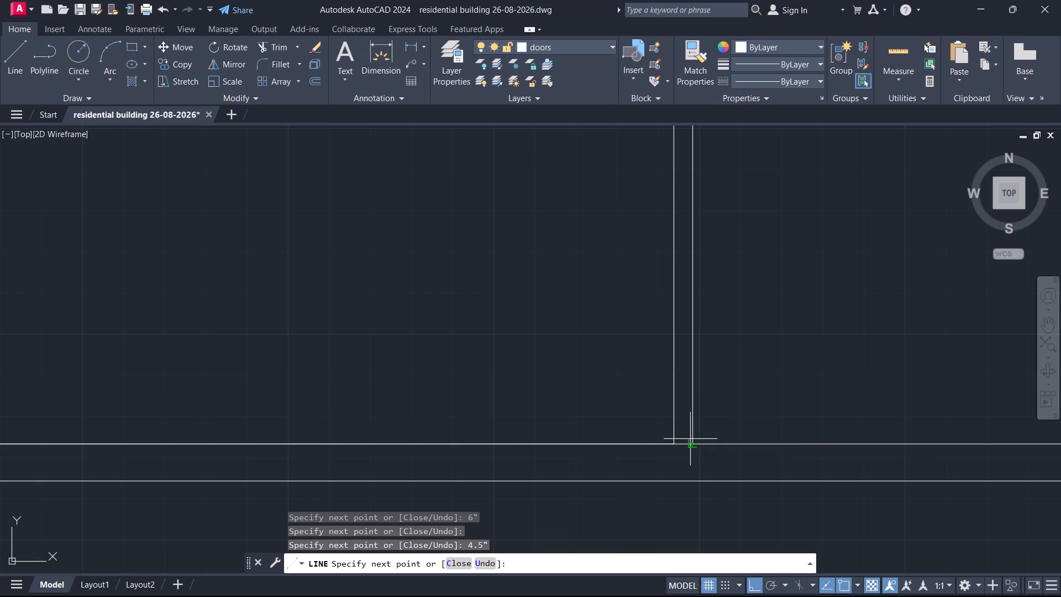
click(688, 444)
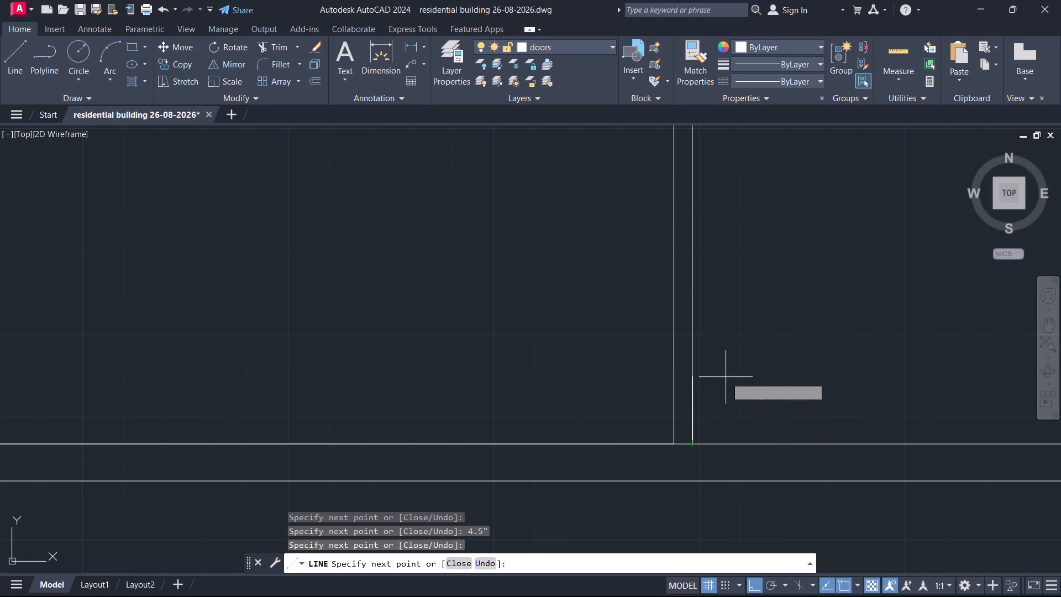
key(space)
Start a line eastward from the new partition's northeast corner toward the staircase.
scroll(725, 377, down, 2)
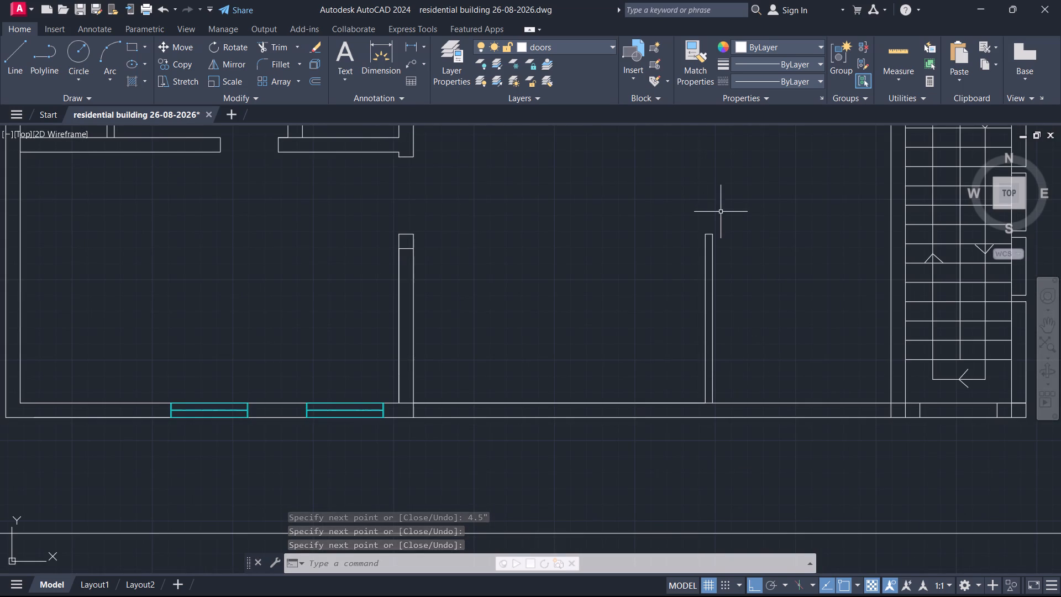
middle_drag(721, 212, 690, 225)
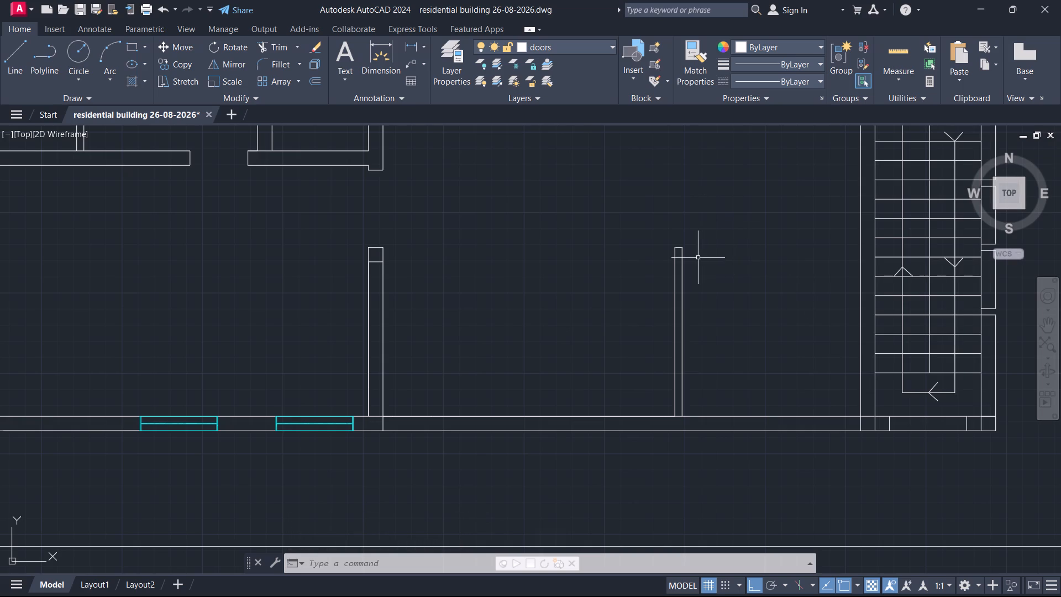
key(l)
key(Return)
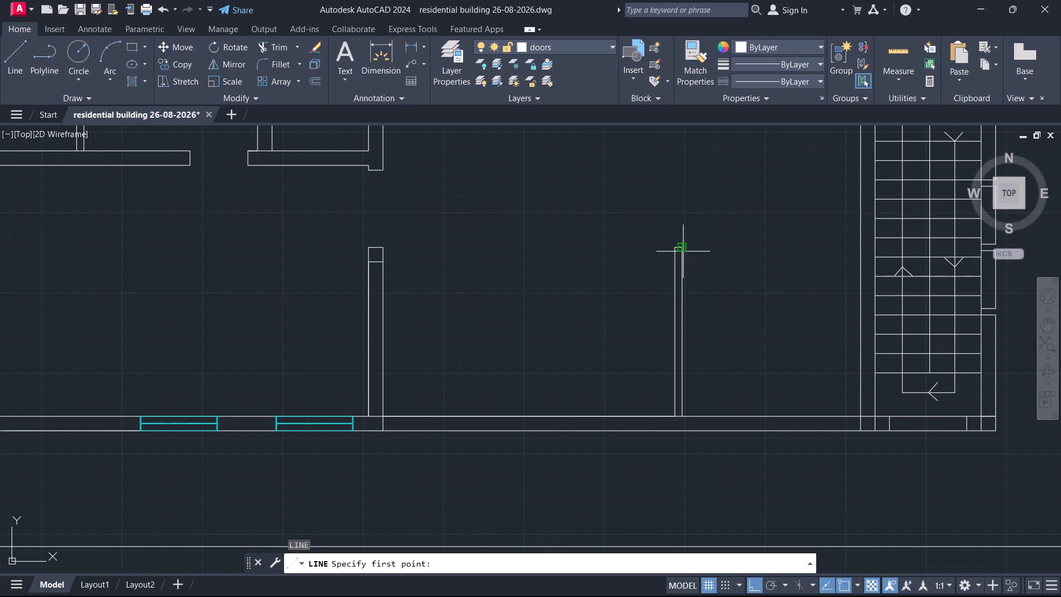
click(683, 252)
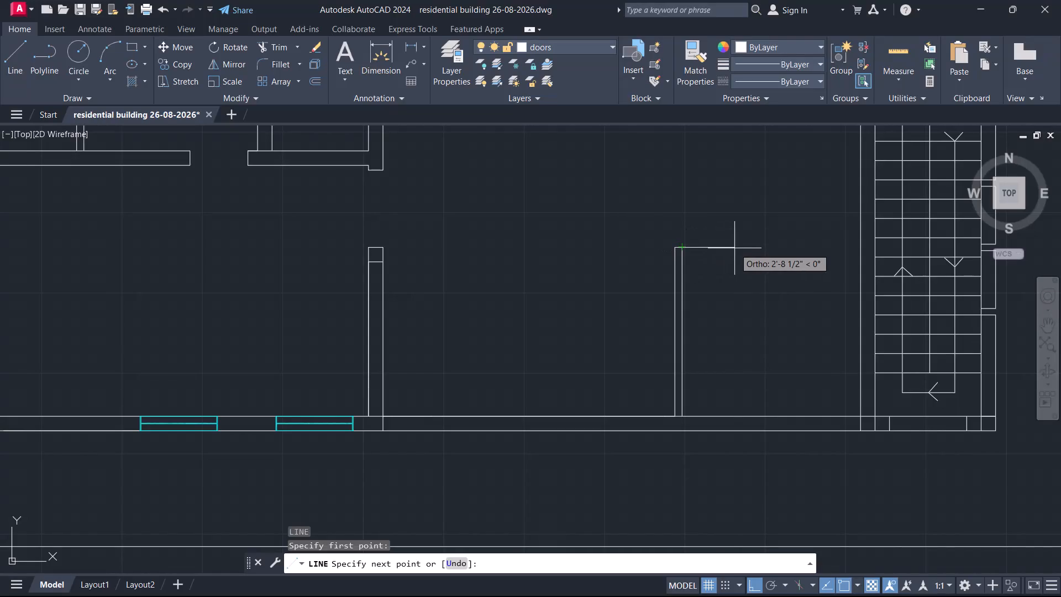
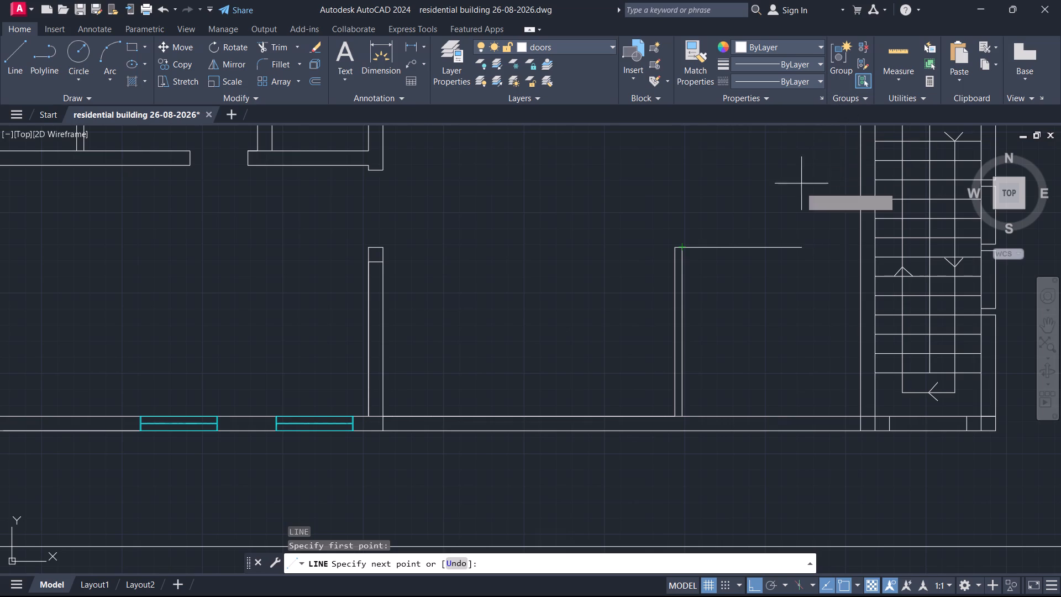
Draw a wall stub 2' long and 4.5" thick, running east from the thin partition's top and closing back onto its east face.
scroll(745, 240, up, 4)
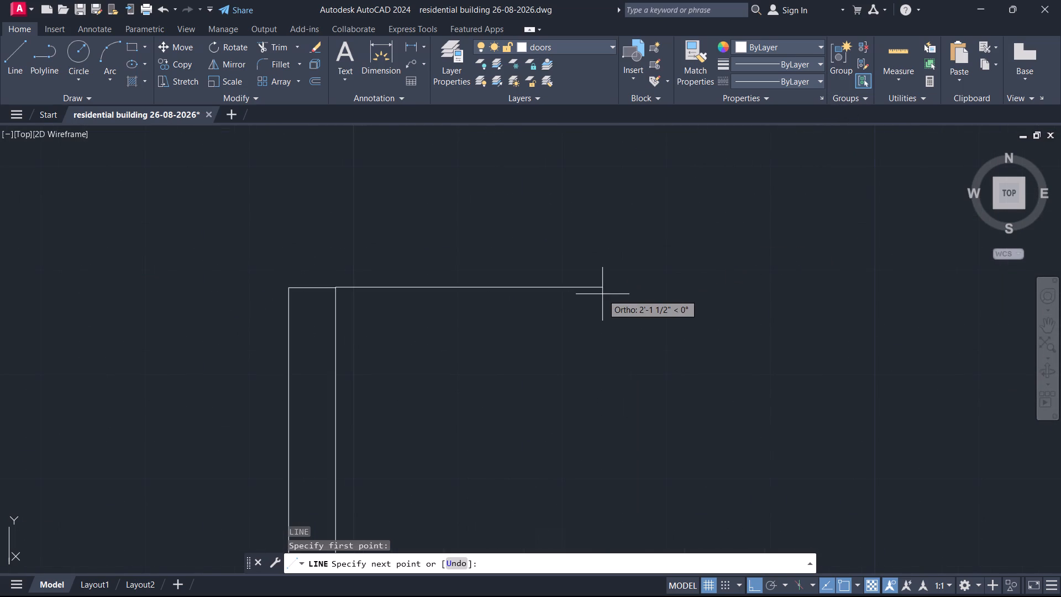
text(2')
key(Return)
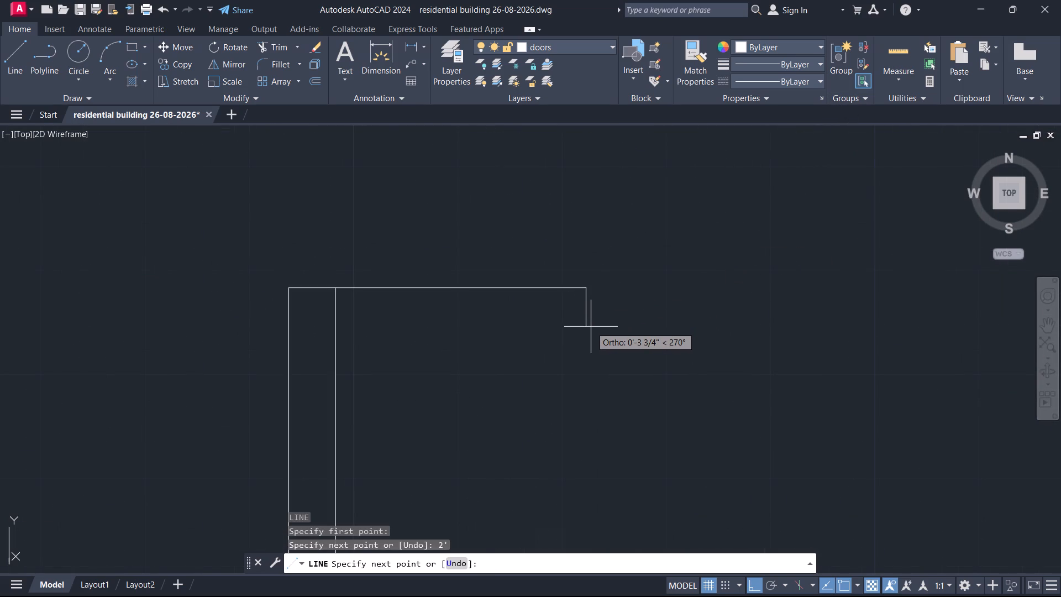
text(4.5)
key(shift+quotedbl)
key(Return)
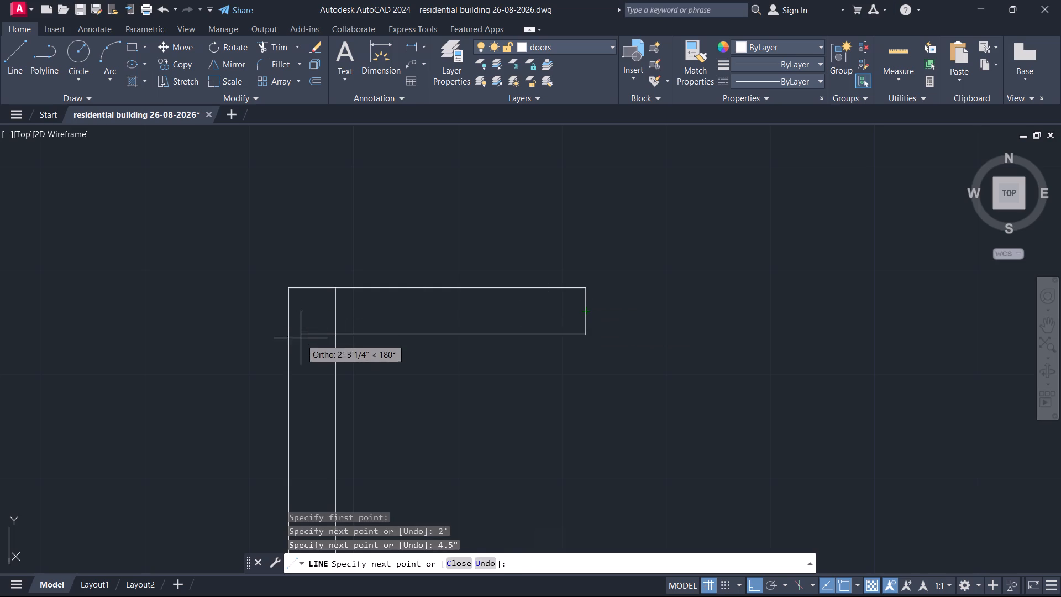
click(335, 335)
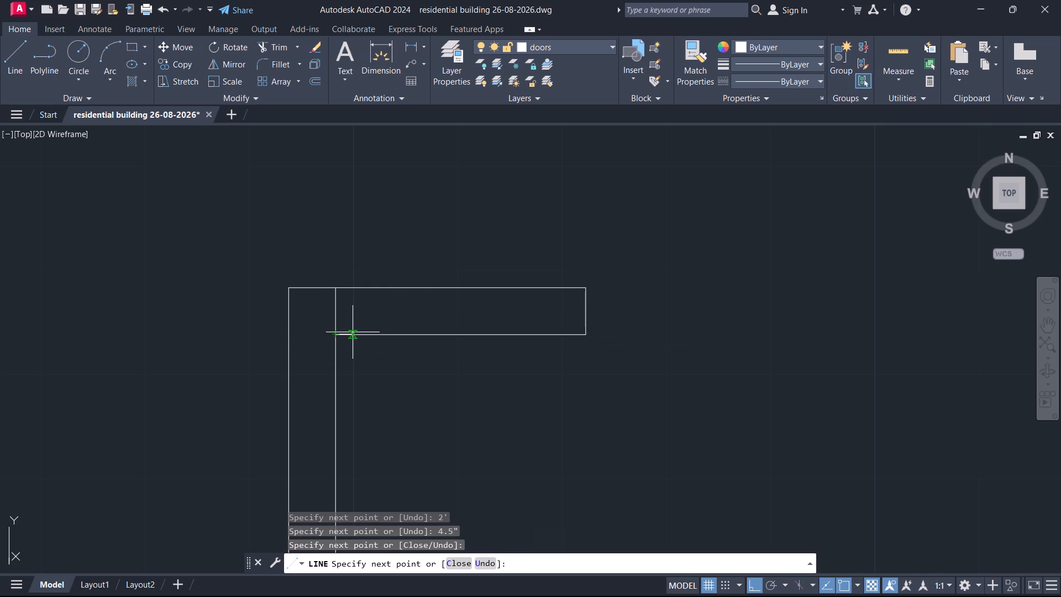
key(space)
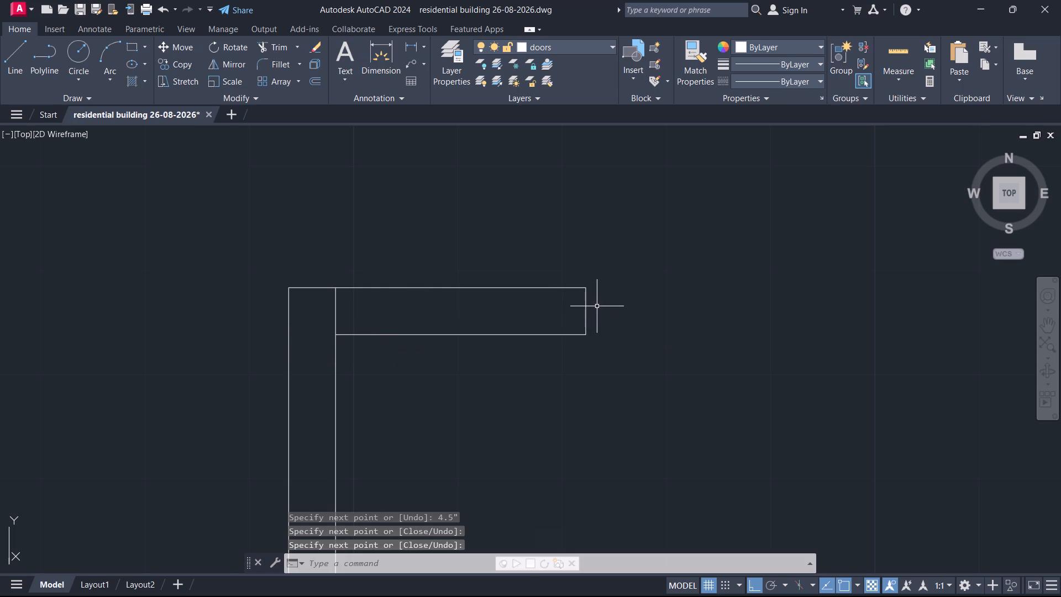
Offset the stub's short end line 3' toward the staircase to mark the far side of the opening.
click(586, 307)
key(o)
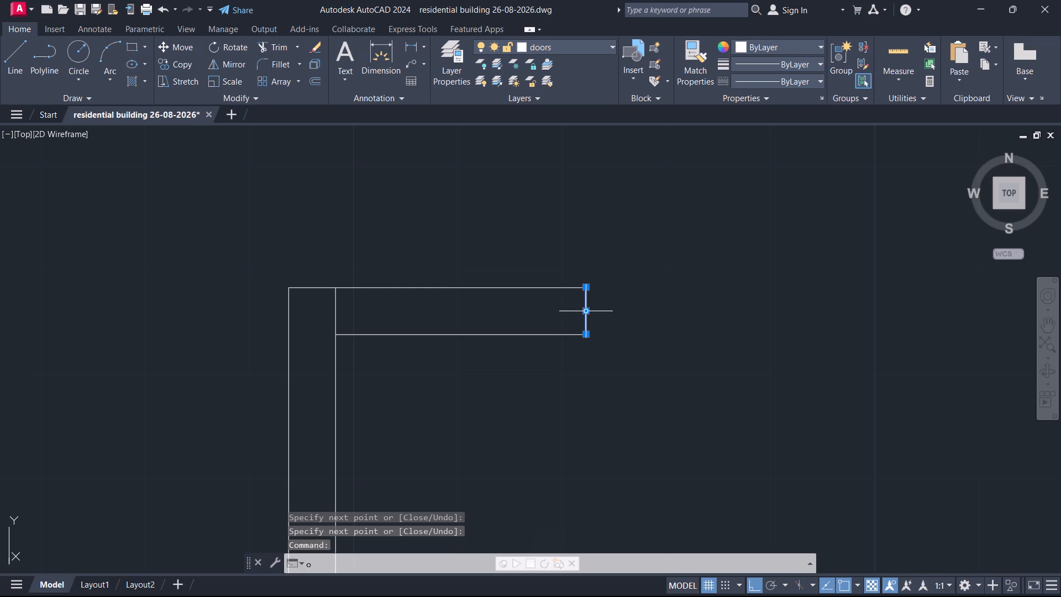
key(Return)
click(585, 308)
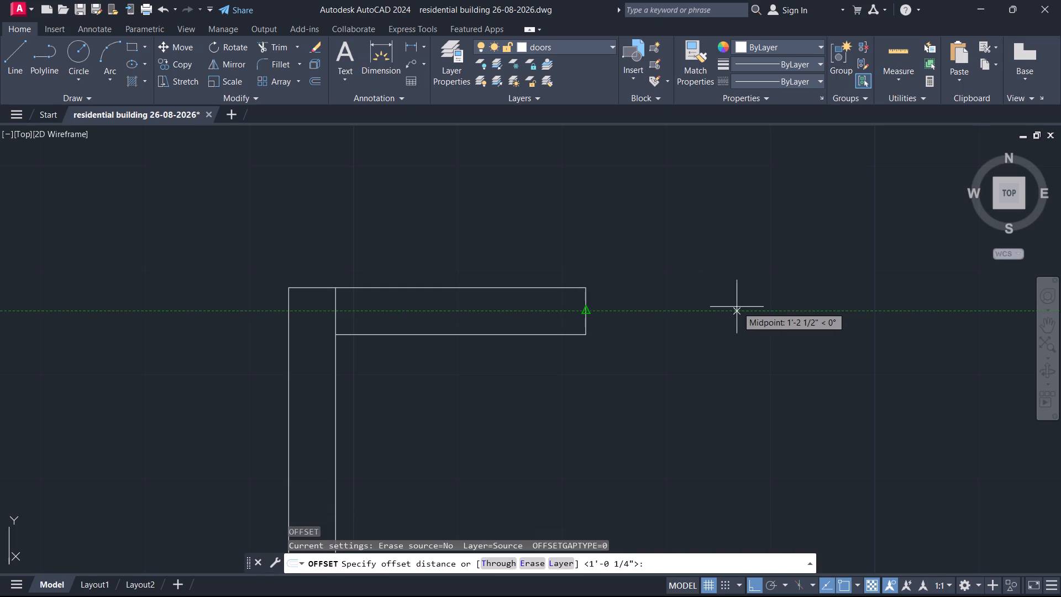
click(589, 314)
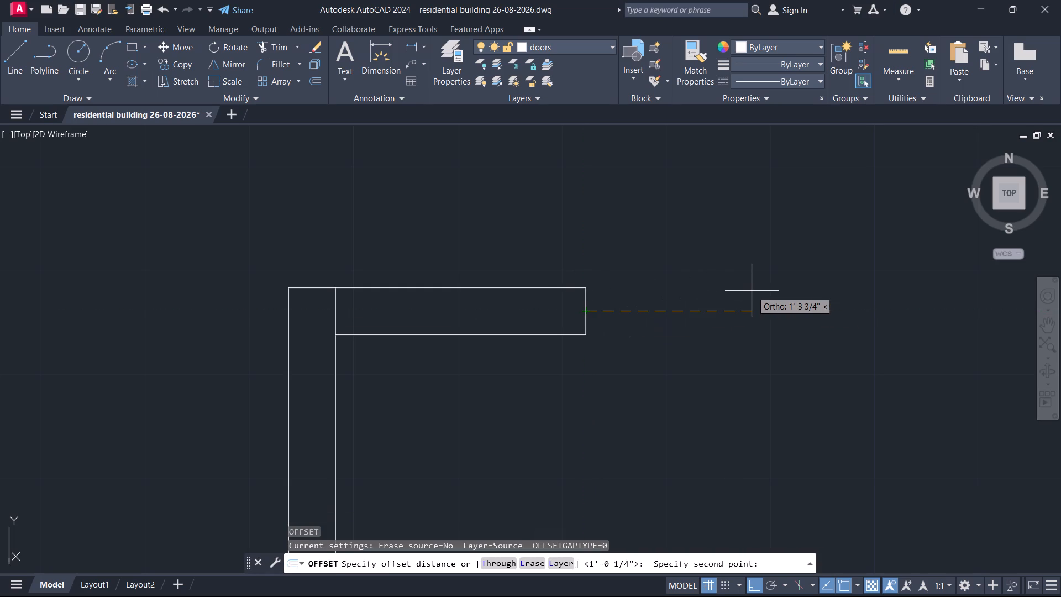
text(3')
key(Return)
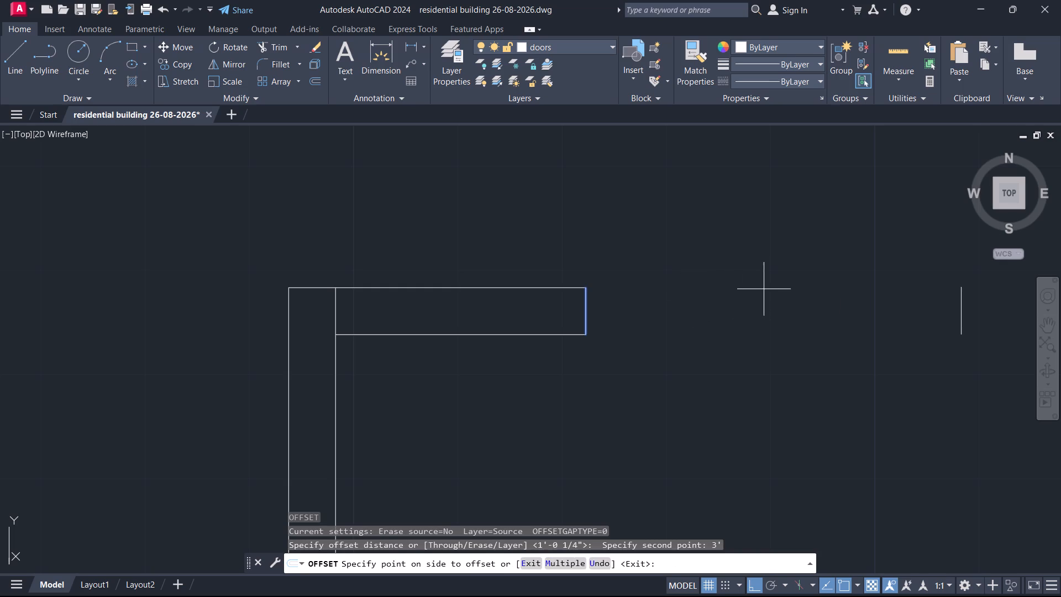
click(801, 289)
scroll(757, 313, down, 1)
scroll(830, 351, down, 2)
middle_drag(756, 348, 512, 294)
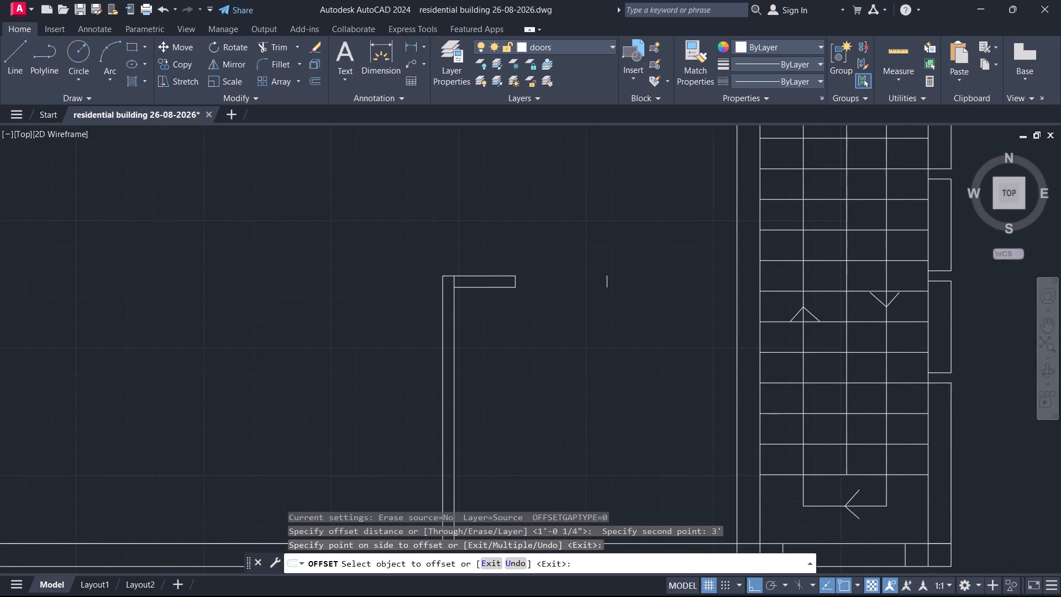
key(l)
key(Return)
key(space)
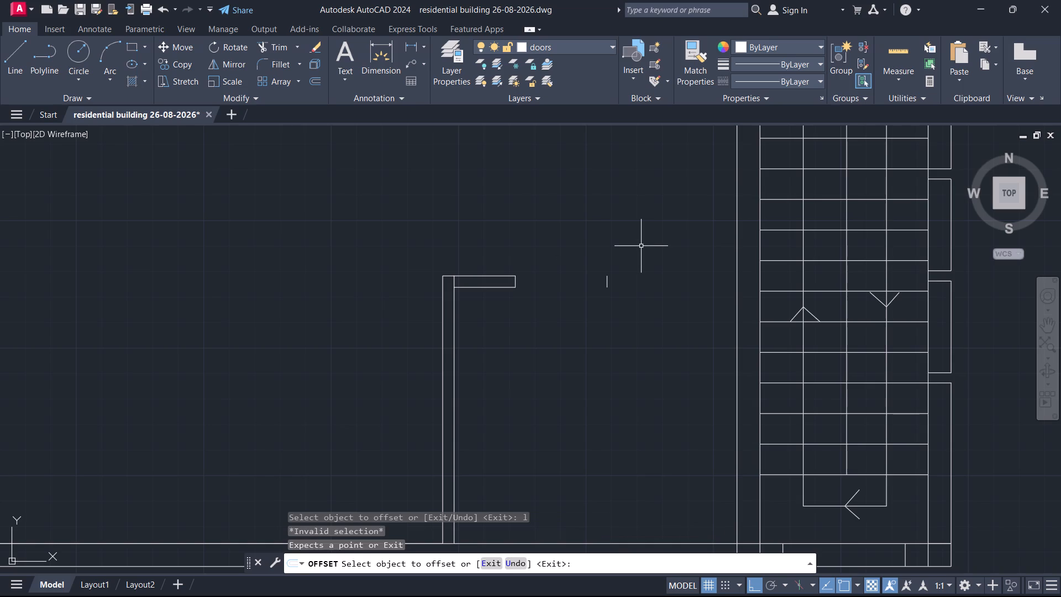
Draw two parallel horizontal lines from the ends of the offset line to the staircase wall, completing the wall segment.
key(l)
key(Return)
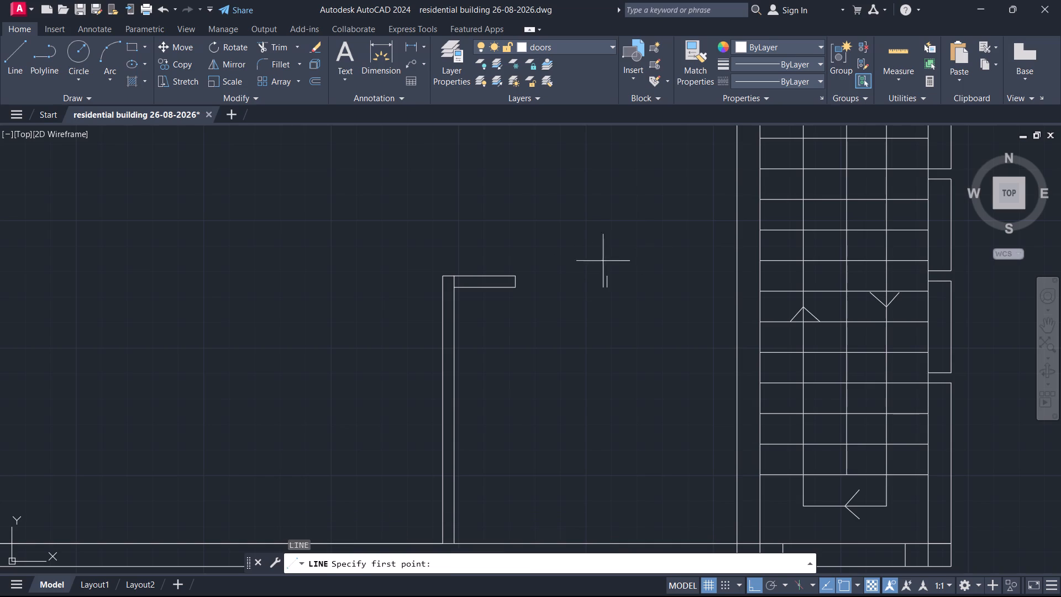
click(606, 274)
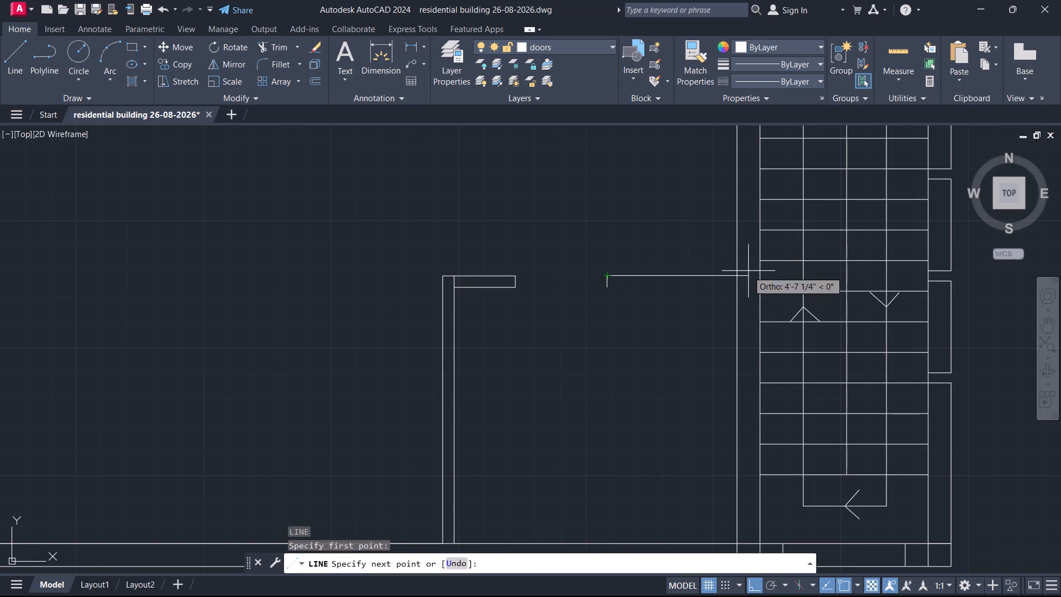
click(737, 272)
key(space)
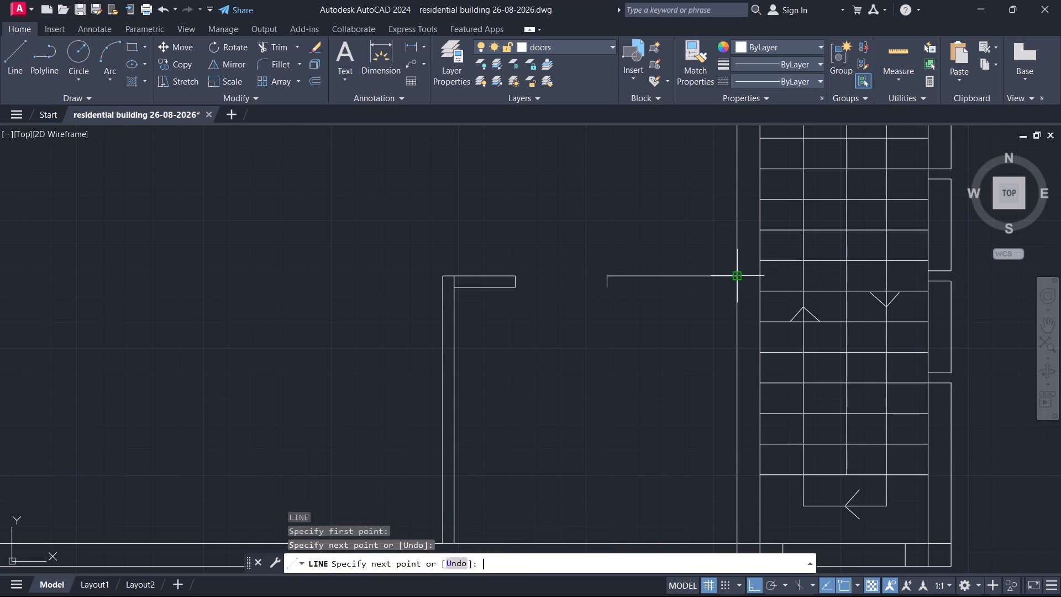
key(space)
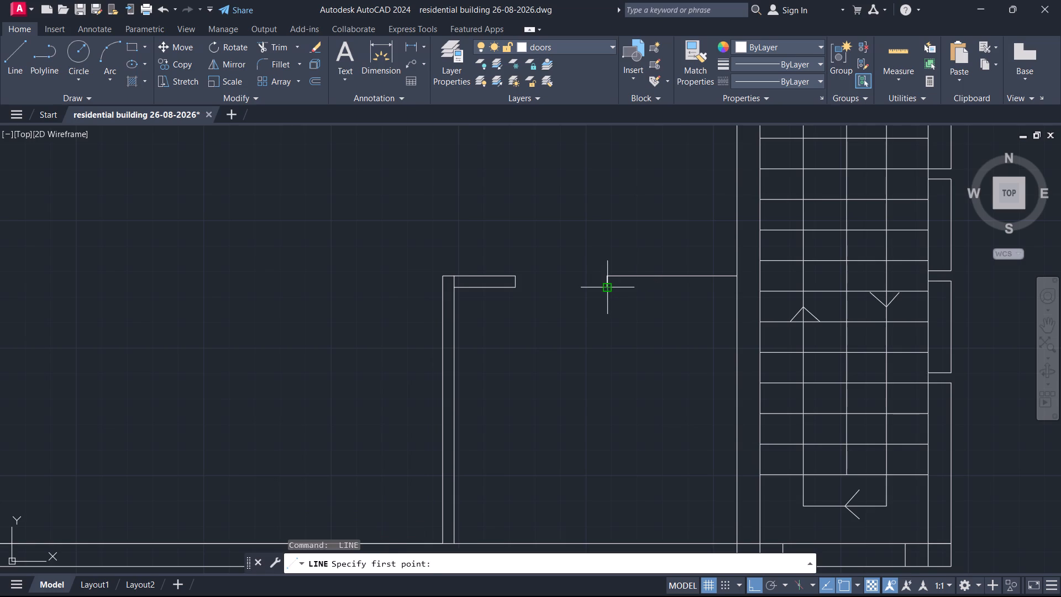
click(609, 289)
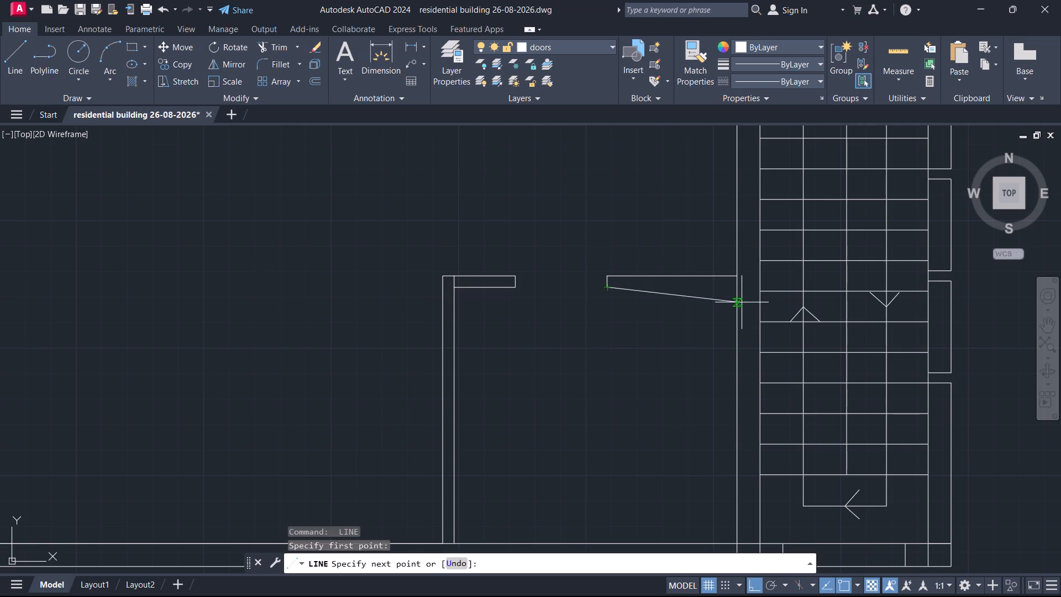
click(735, 291)
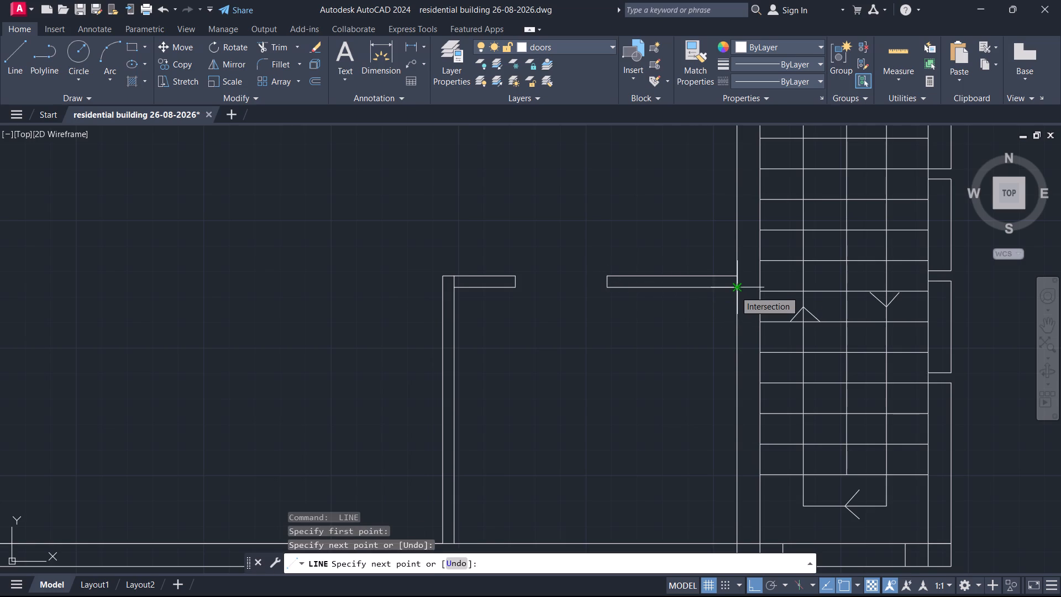
key(Escape)
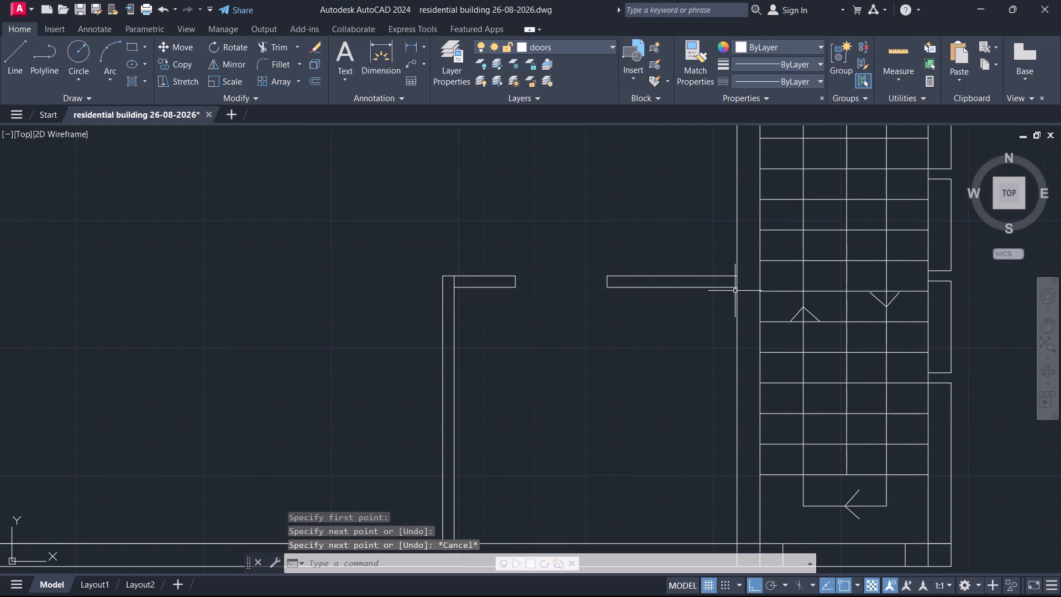
Extend both lines of the upper-left room's north wall east to the plot boundary.
scroll(643, 365, down, 2)
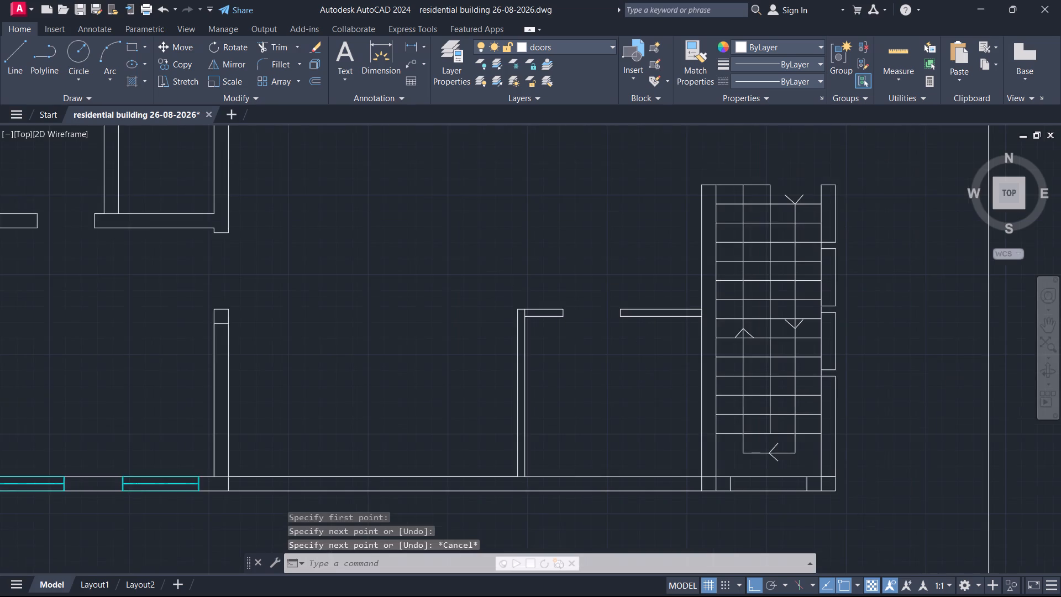
scroll(643, 365, down, 1)
middle_drag(648, 255, 617, 344)
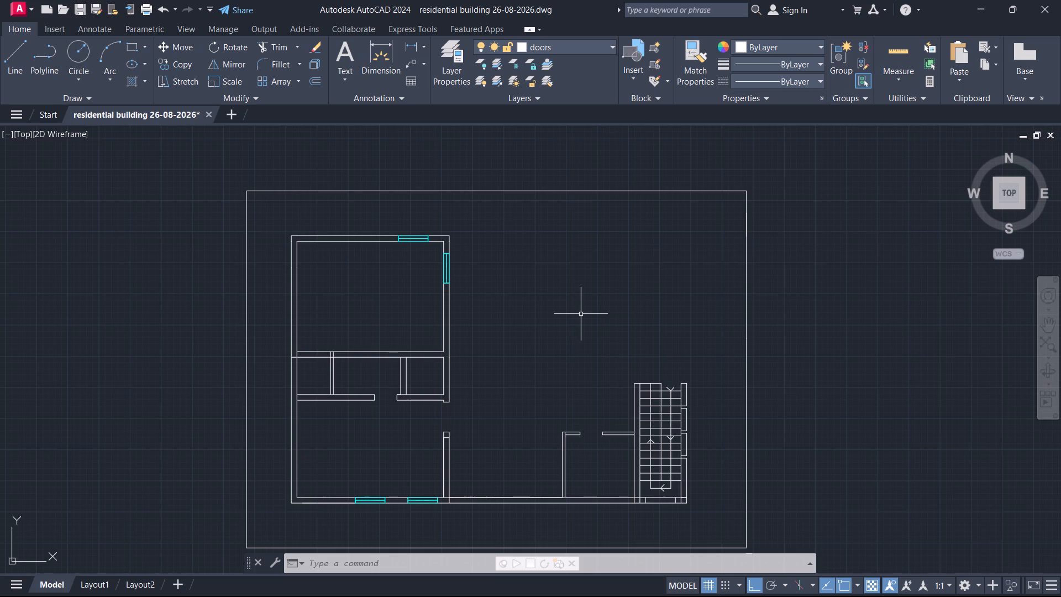
text(ex)
key(Return)
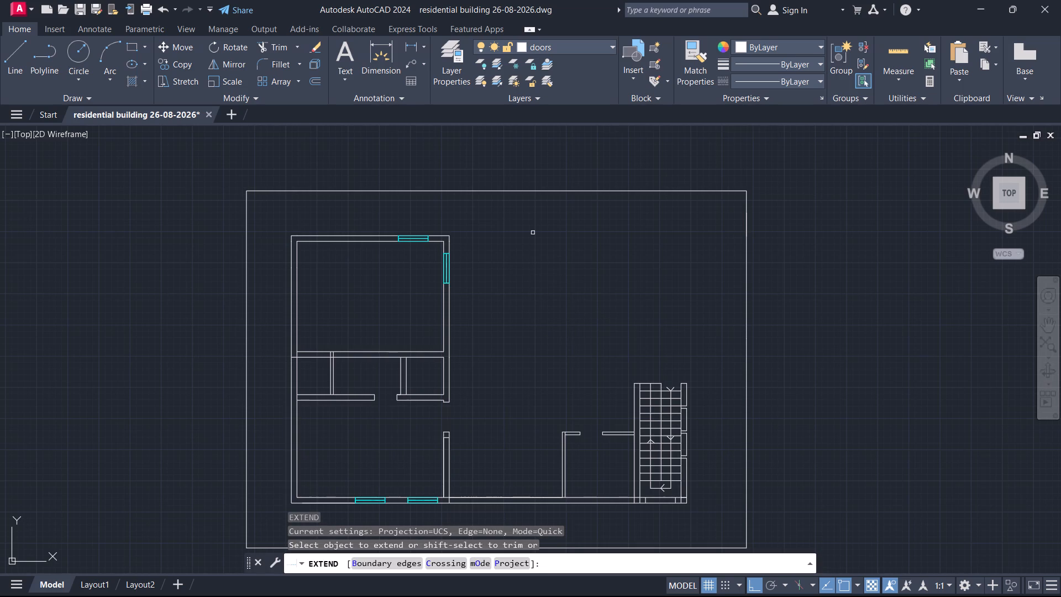
click(437, 237)
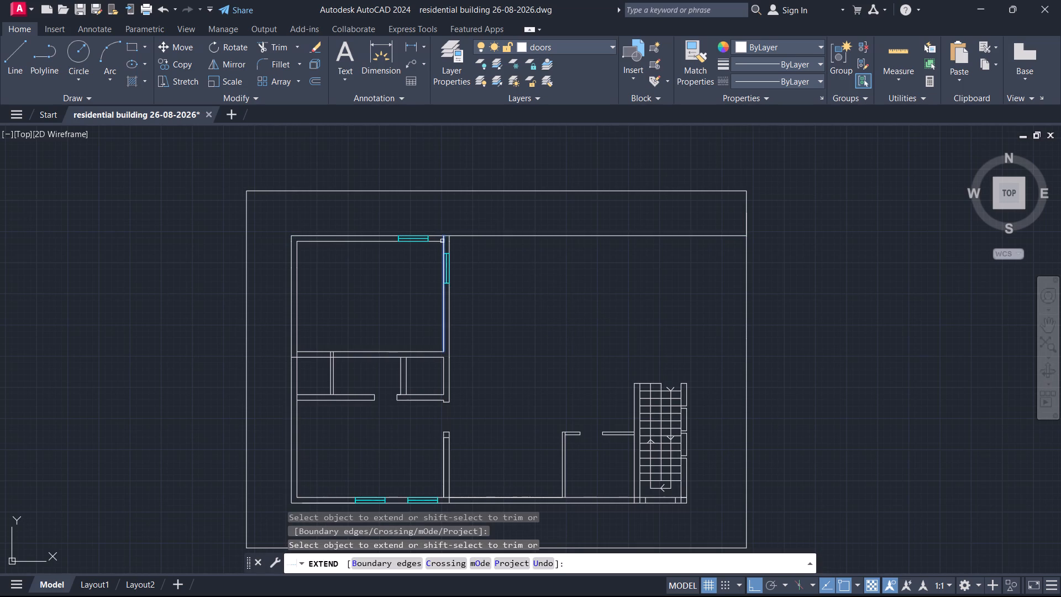
click(438, 242)
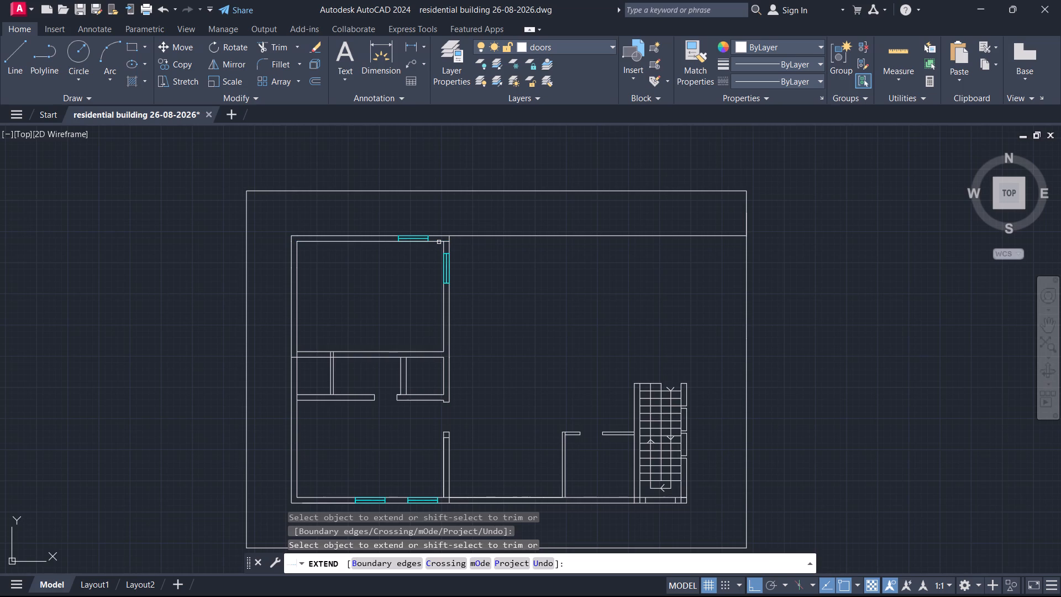
click(439, 242)
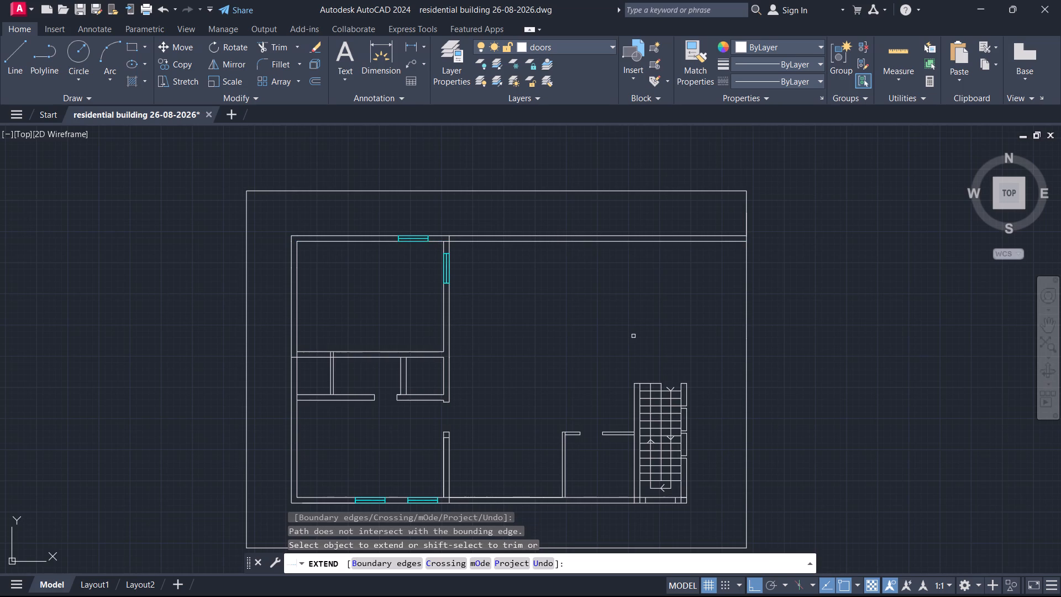
key(Escape)
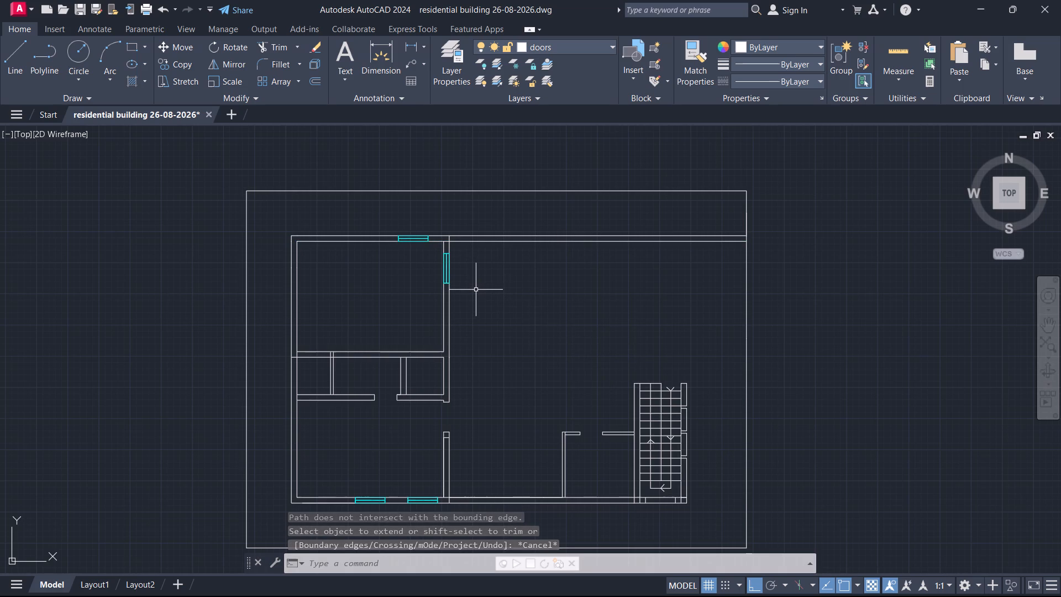
Offset the outer face of the upper-left room's east wall 14'3" to the east.
key(o)
key(Return)
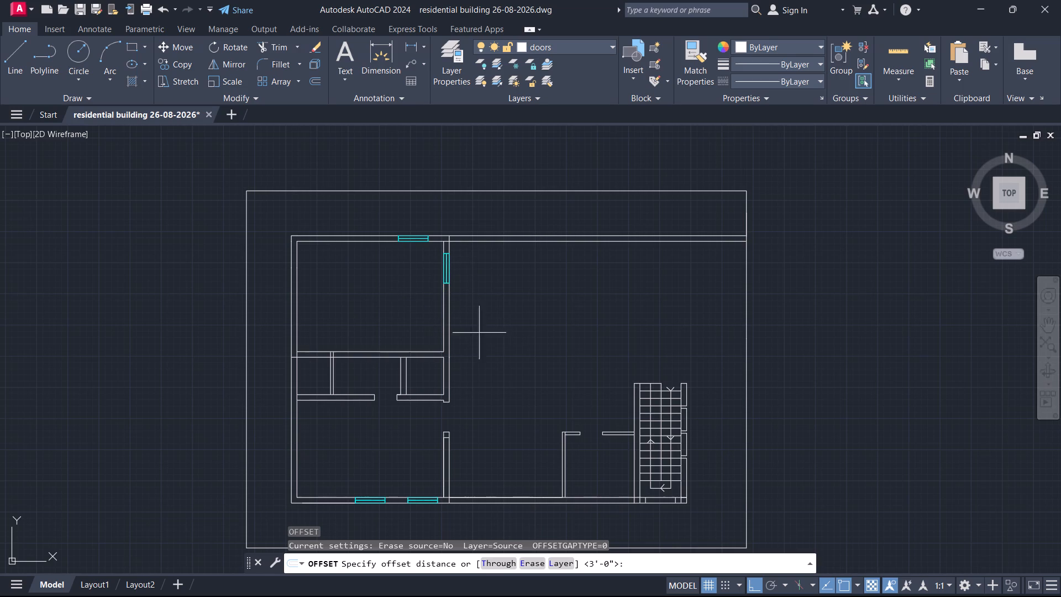
click(455, 321)
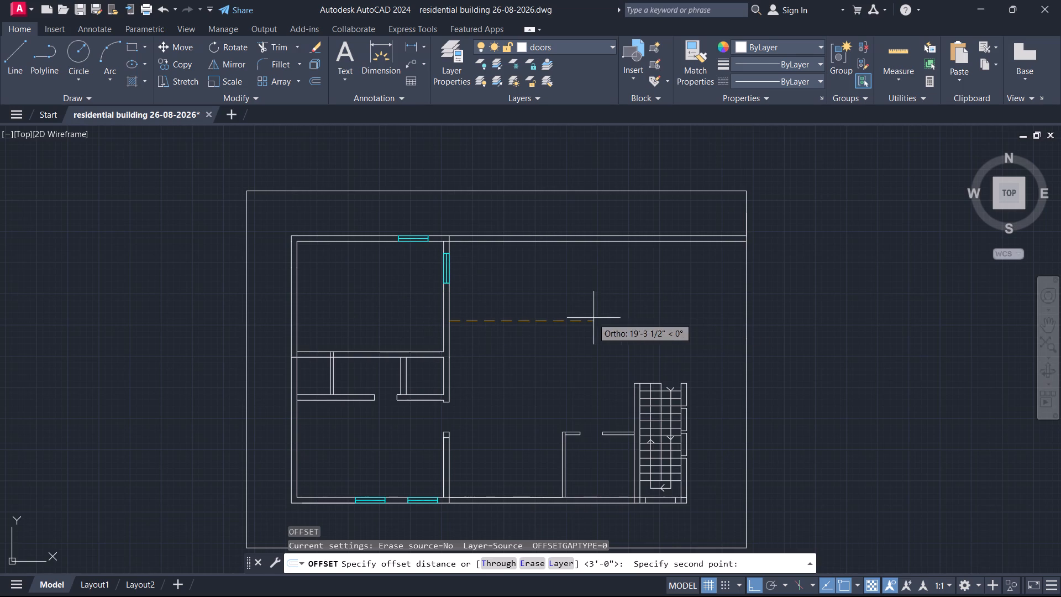
text(14')
text(3")
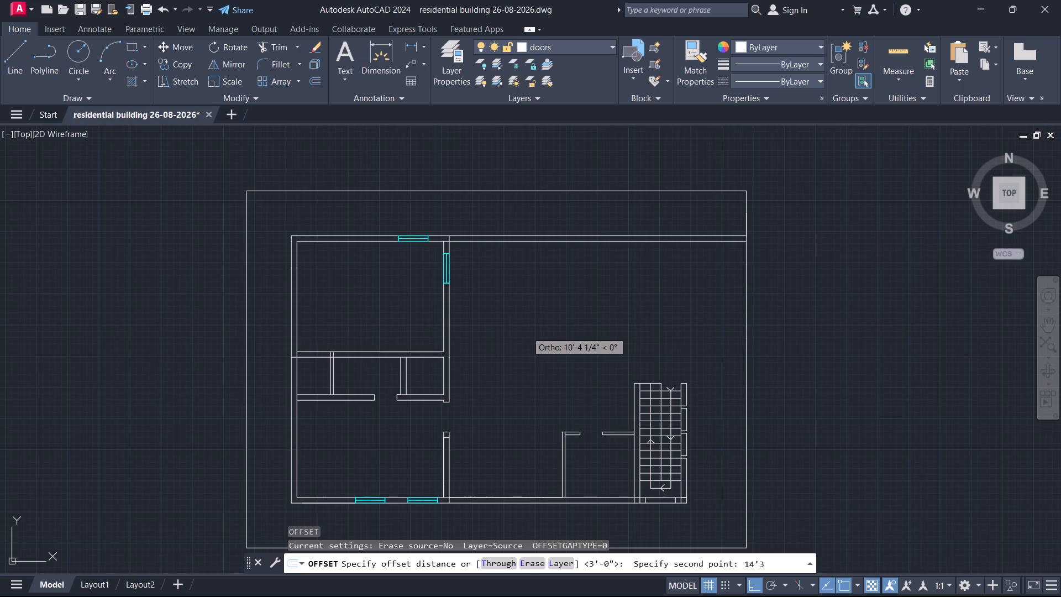
key(Return)
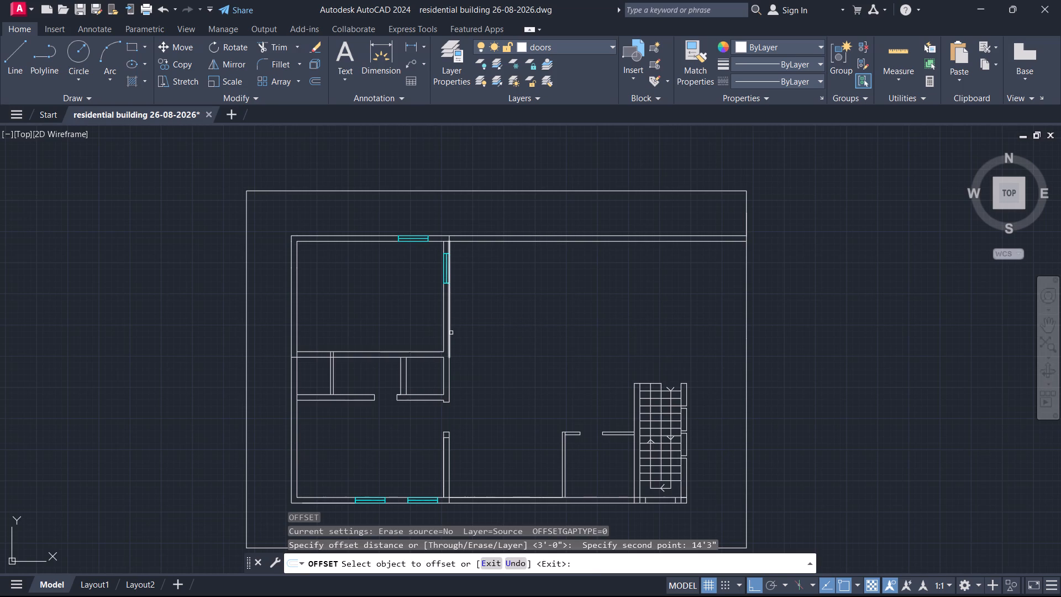
drag(451, 333, 456, 334)
click(697, 288)
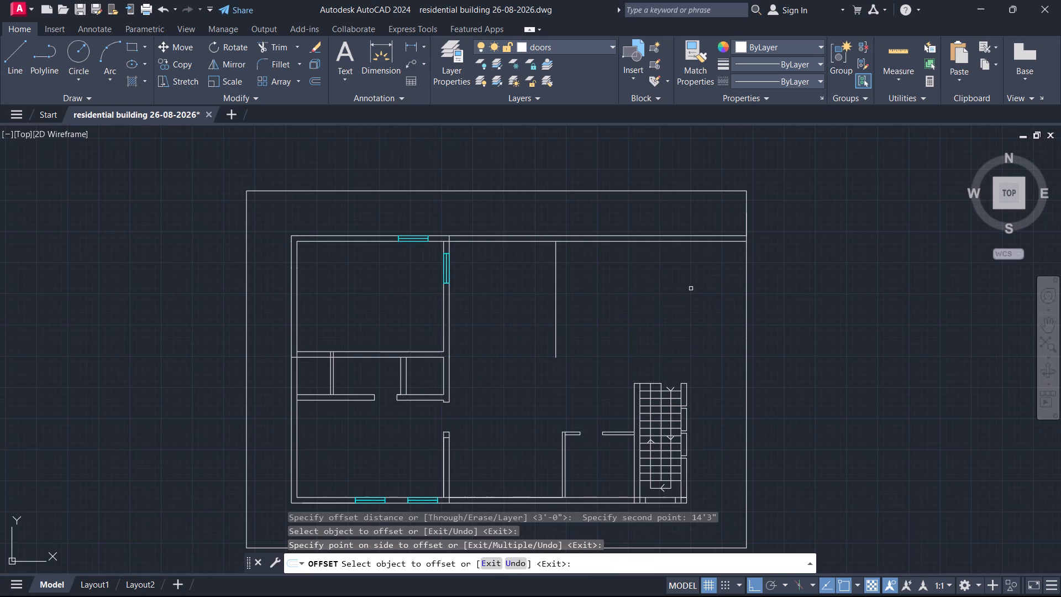
key(space)
Offset the new vertical line east of the upper-left room 9" to the east to form the wall thickness.
key(space)
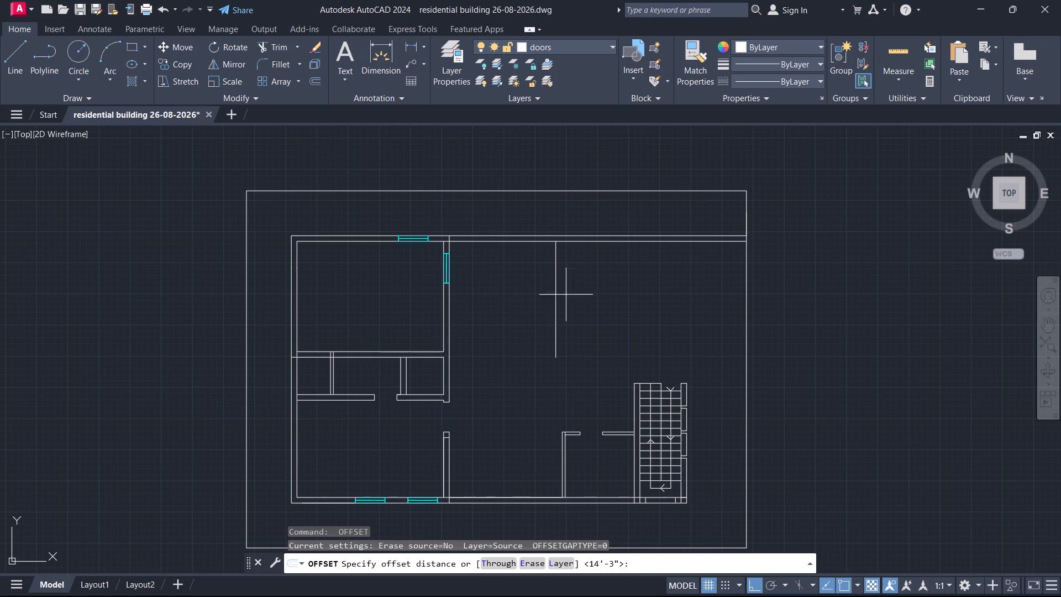
click(558, 298)
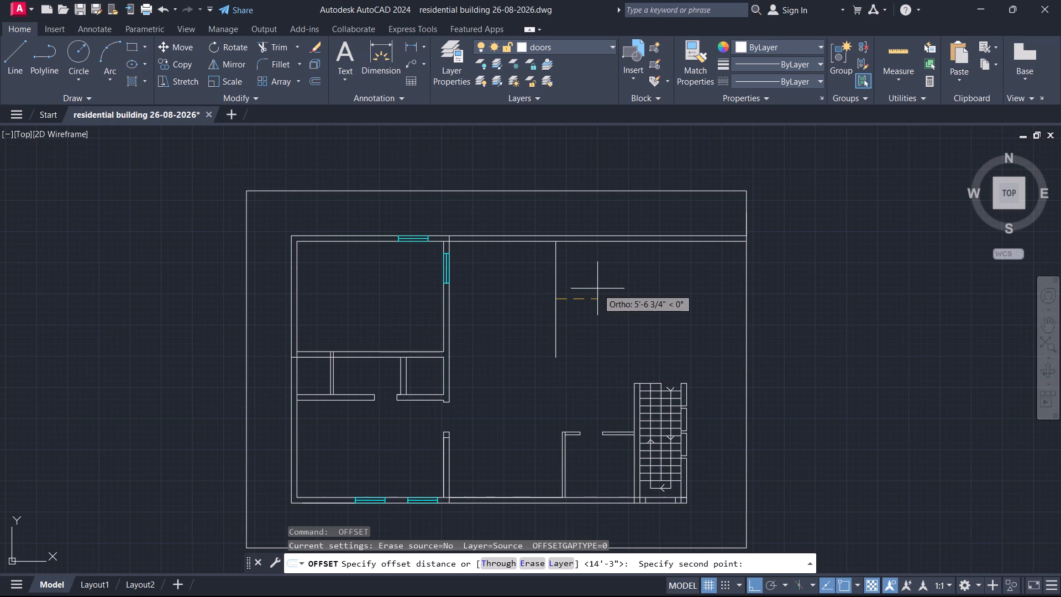
text(9")
key(Return)
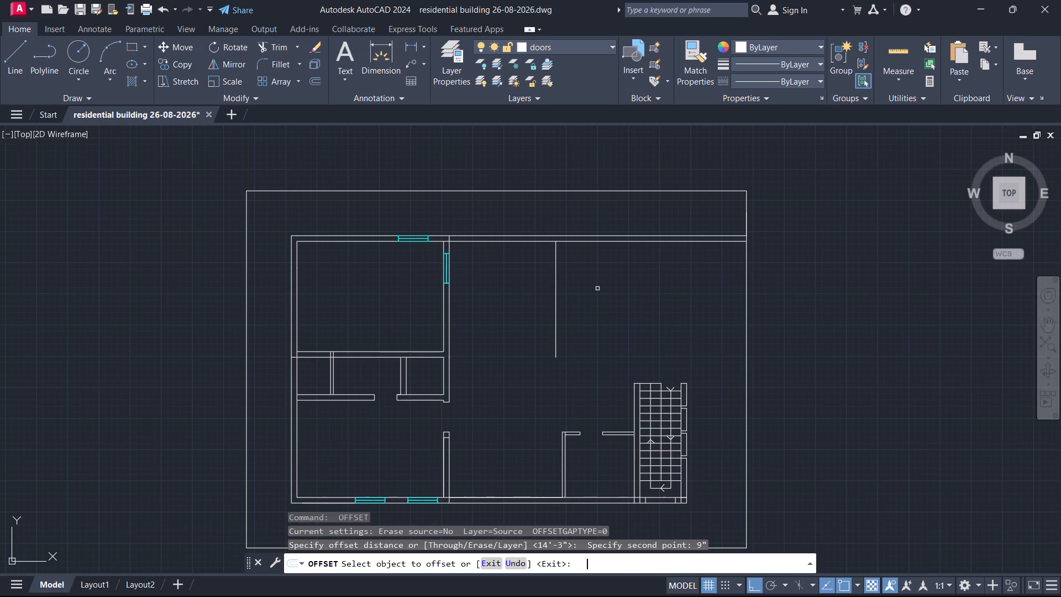
click(556, 310)
click(611, 300)
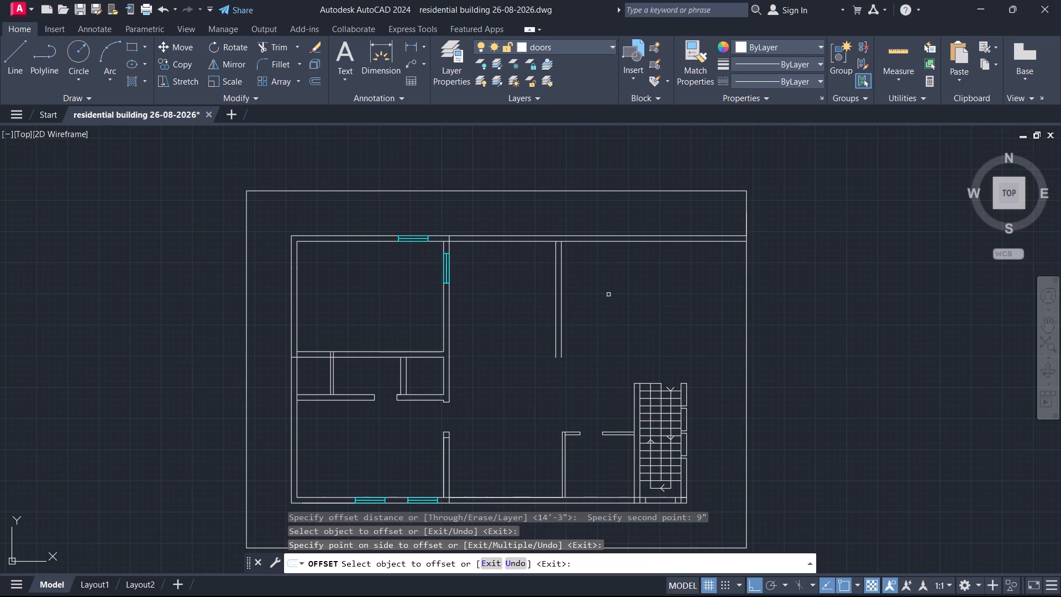
key(space)
Offset the east face of the new 9" wall 9'3" to the east to mark the next room's width.
key(space)
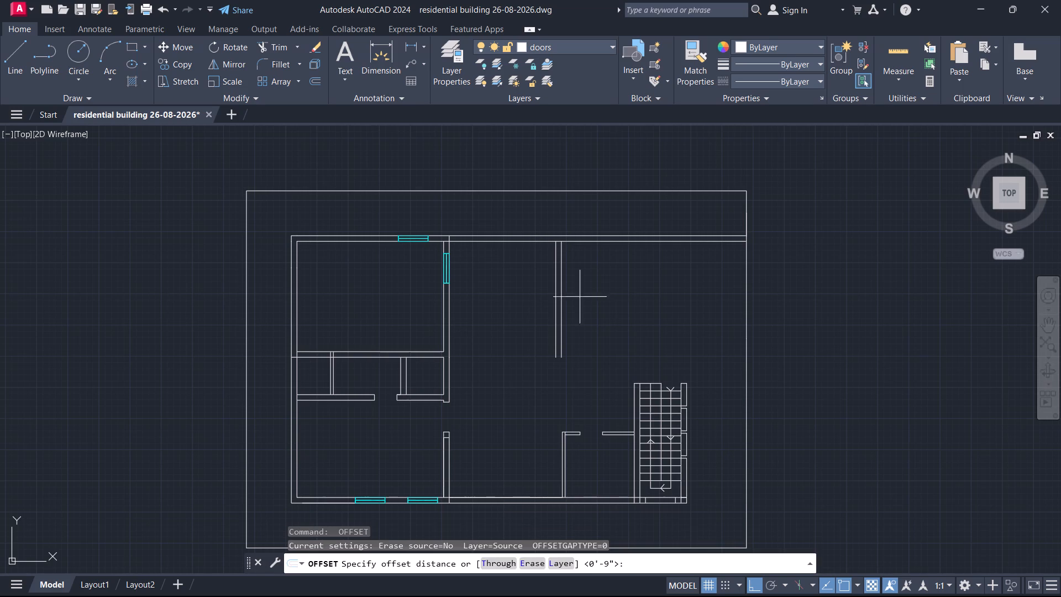
click(561, 276)
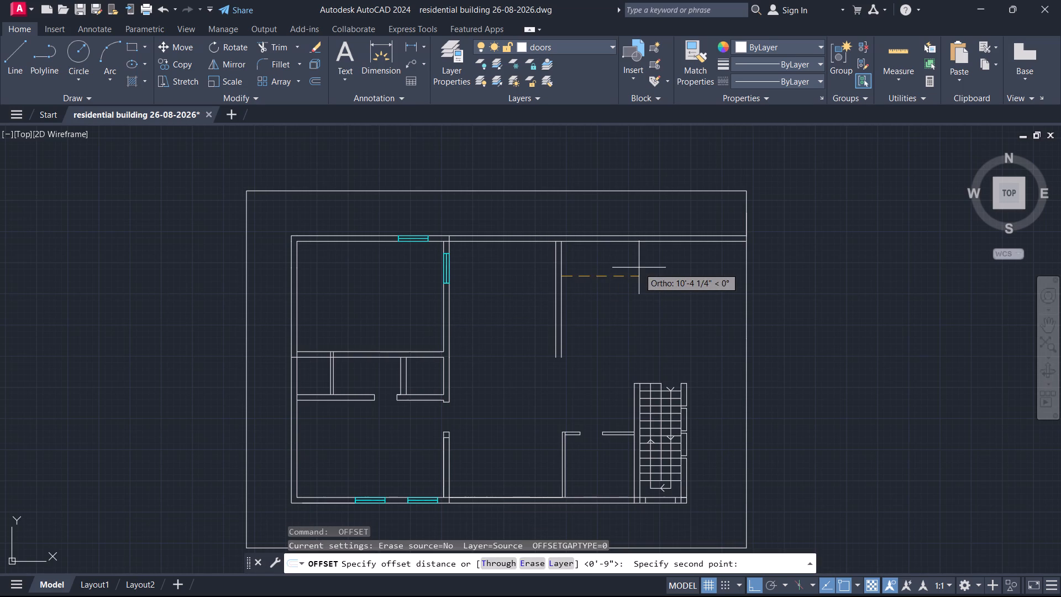
key(3)
key(BackSpace)
text(9'3")
key(Return)
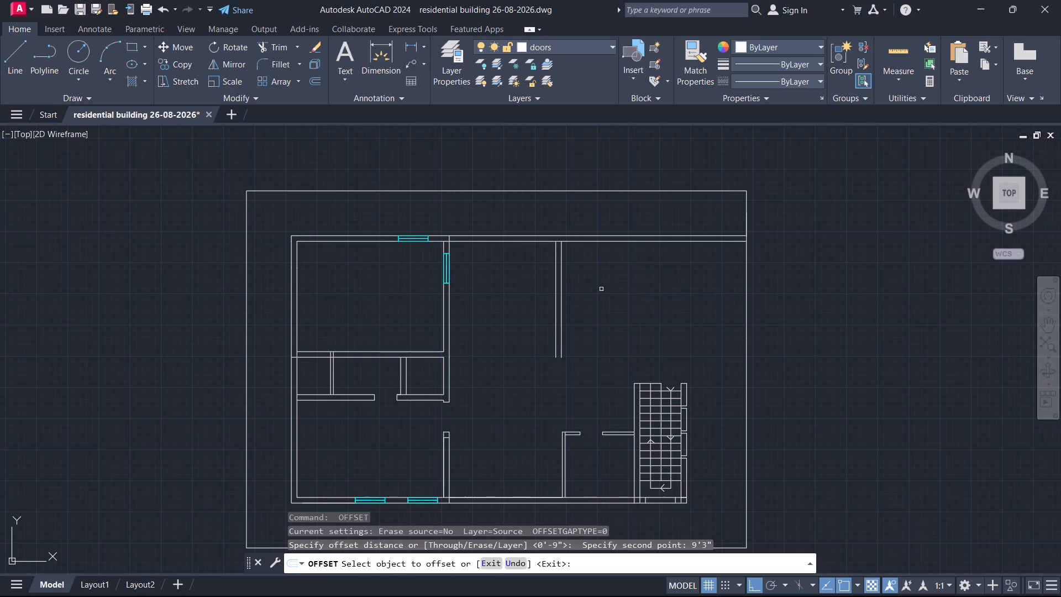
drag(561, 310, 579, 306)
click(653, 292)
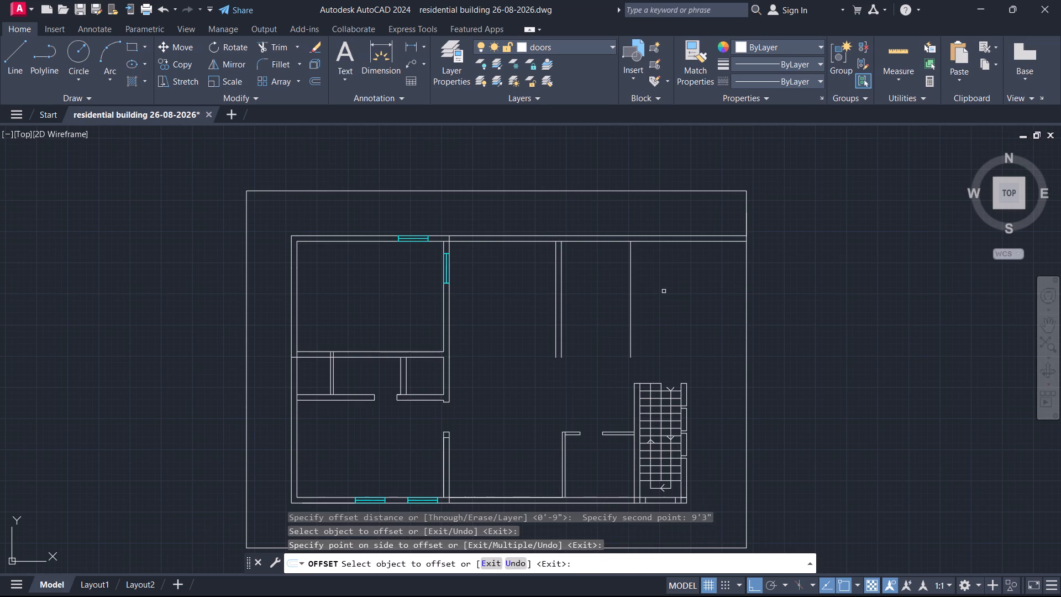
key(space)
Offset the easternmost vertical wall line 4.5" to the east to form a thin partition wall.
key(space)
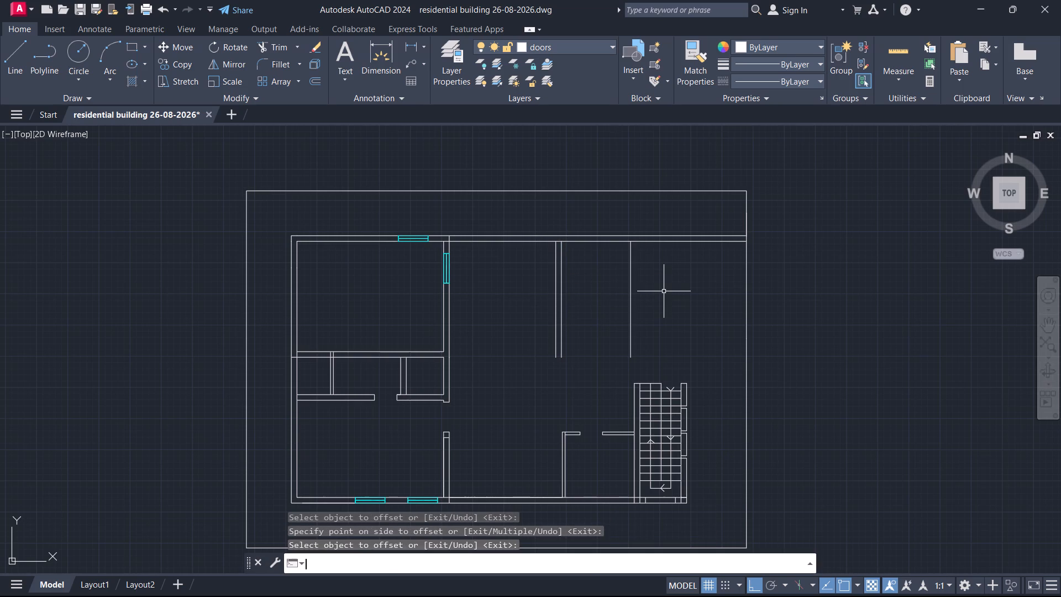
click(627, 300)
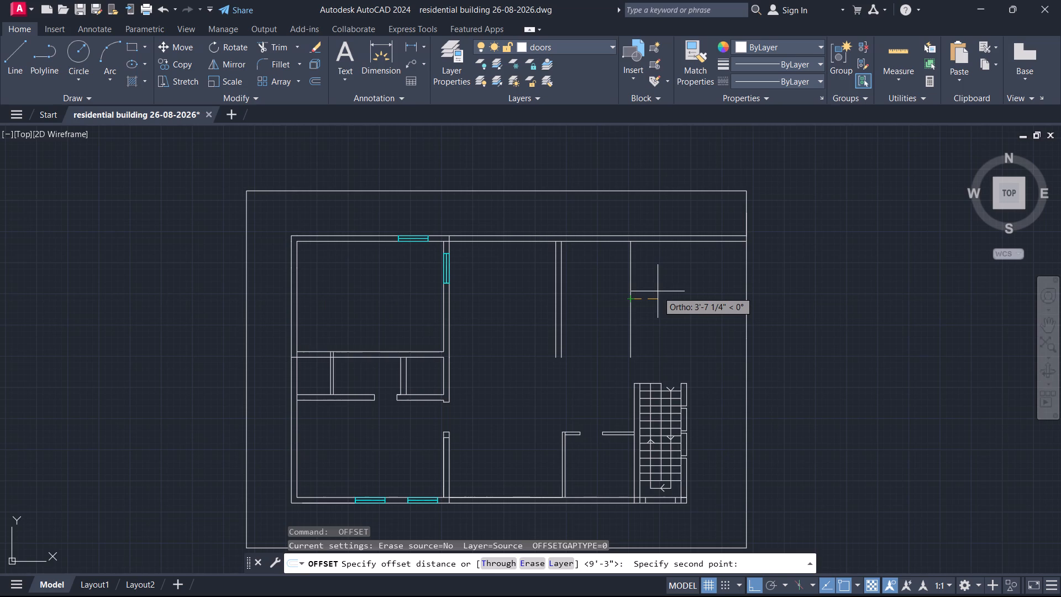
text(4.5")
key(Return)
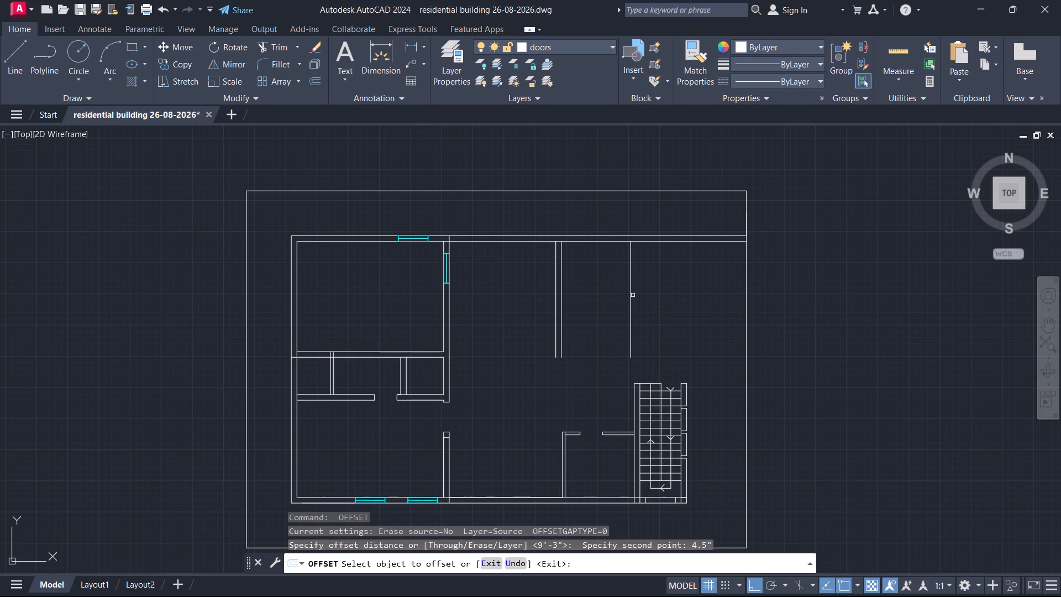
drag(633, 295, 648, 294)
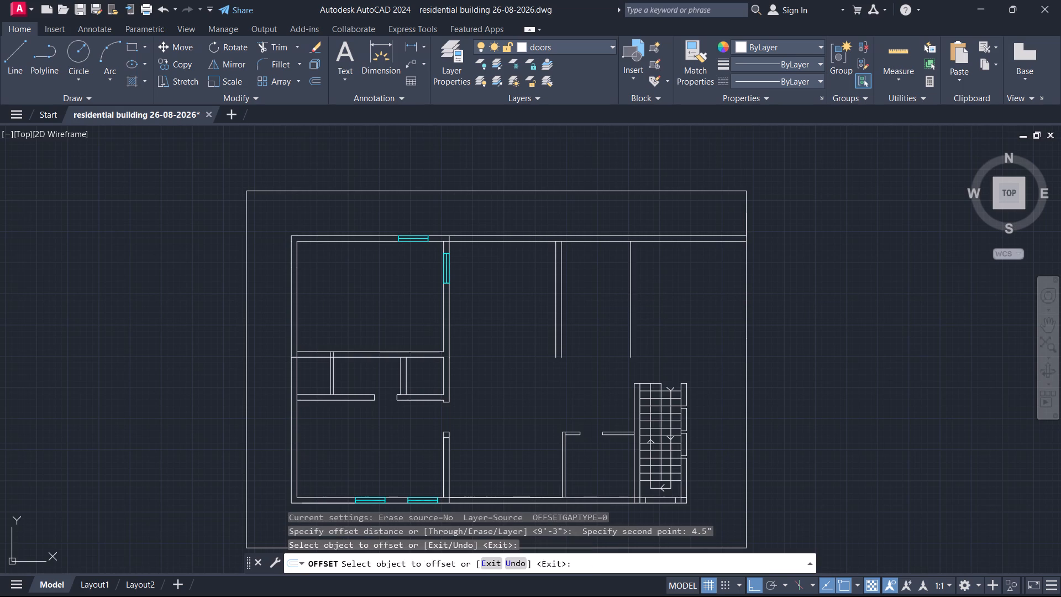
click(631, 296)
click(650, 292)
key(space)
Offset the east face of the 4.5" partition 8' to the east to mark the last room's width.
key(space)
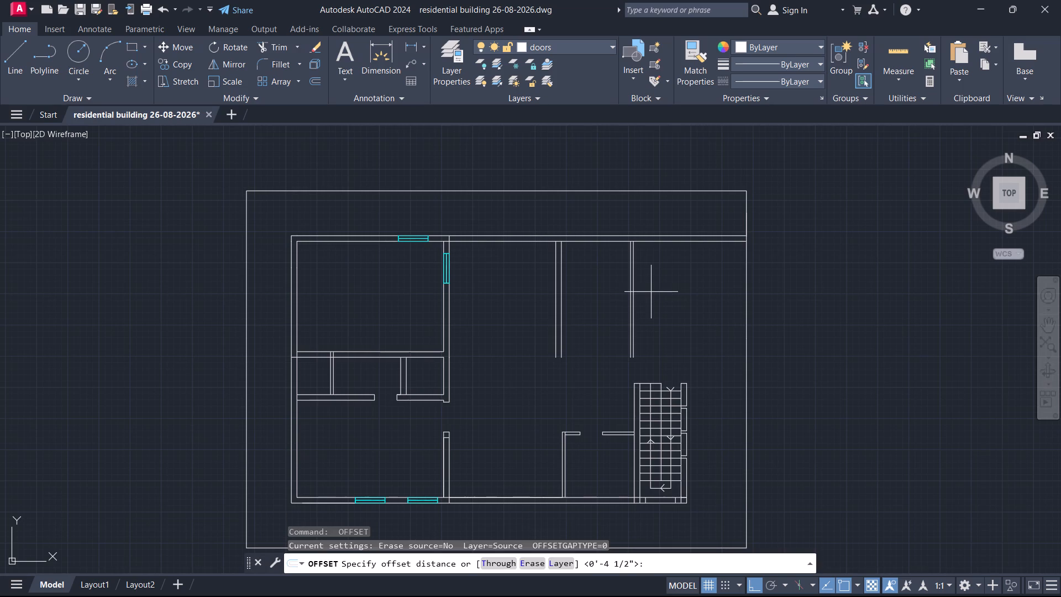
drag(634, 263, 642, 260)
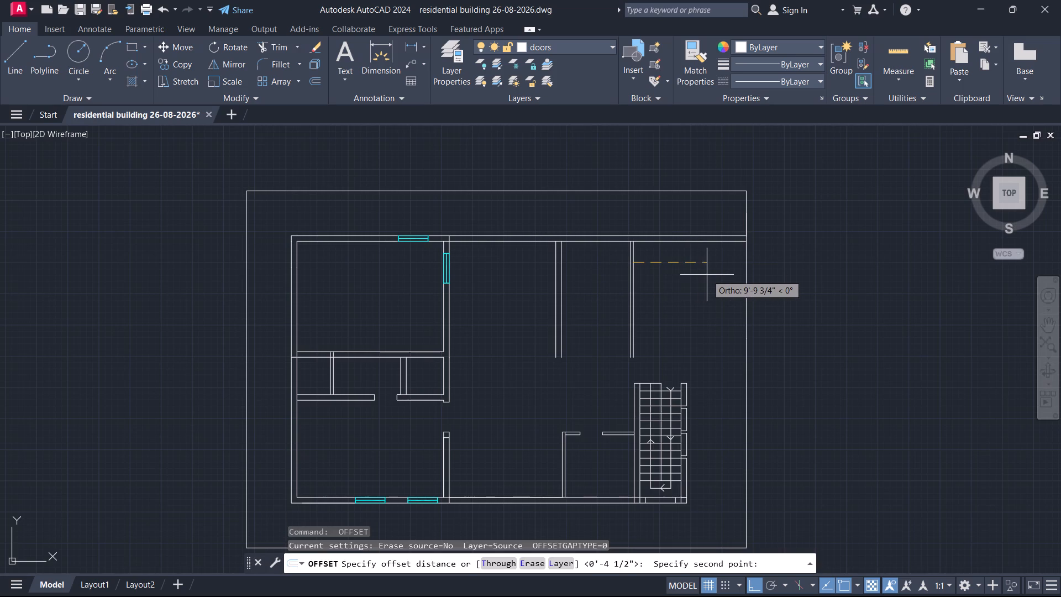
text(8')
key(Return)
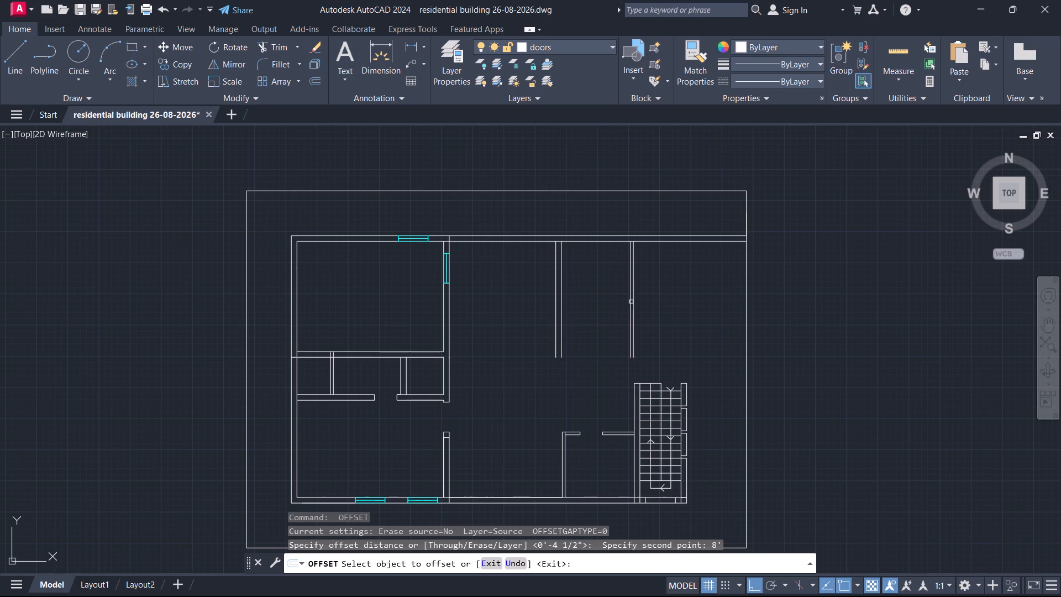
click(634, 302)
click(697, 280)
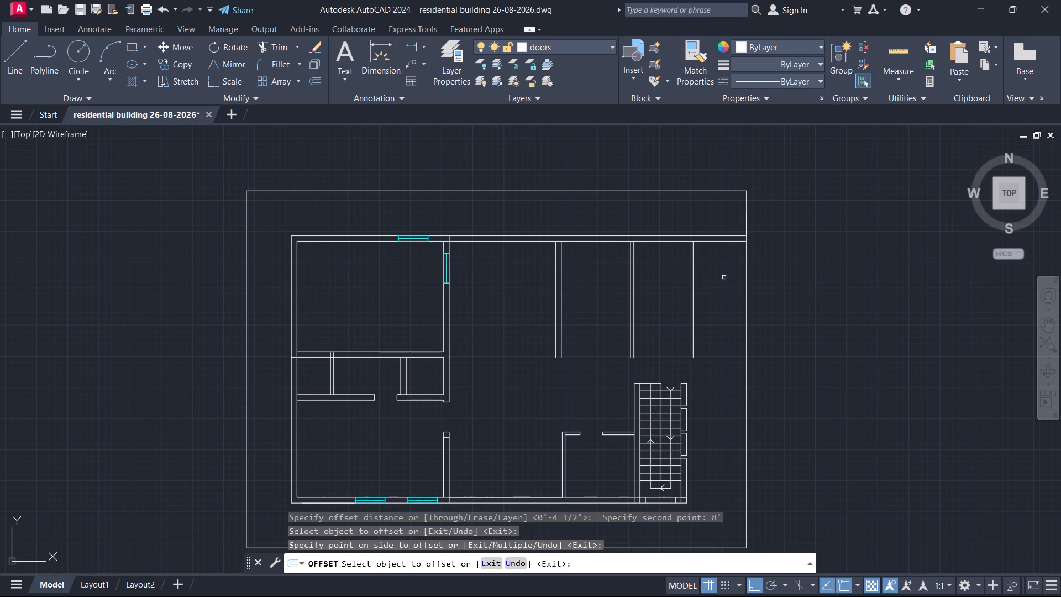
key(space)
Offset the easternmost vertical line 9" to the east to form the thickness of the exterior east wall.
key(space)
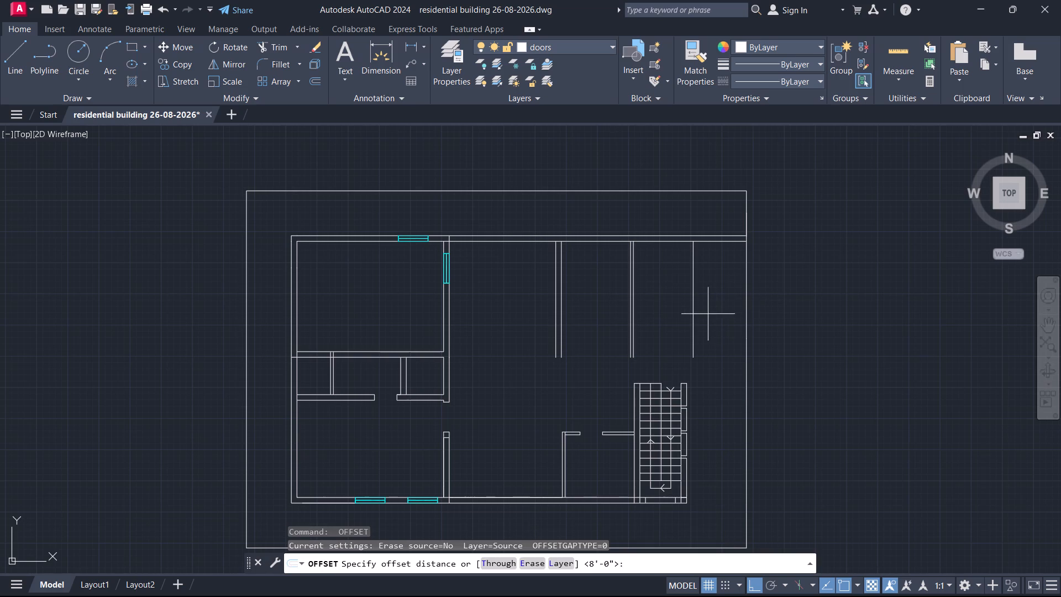
drag(696, 316, 701, 315)
key(9)
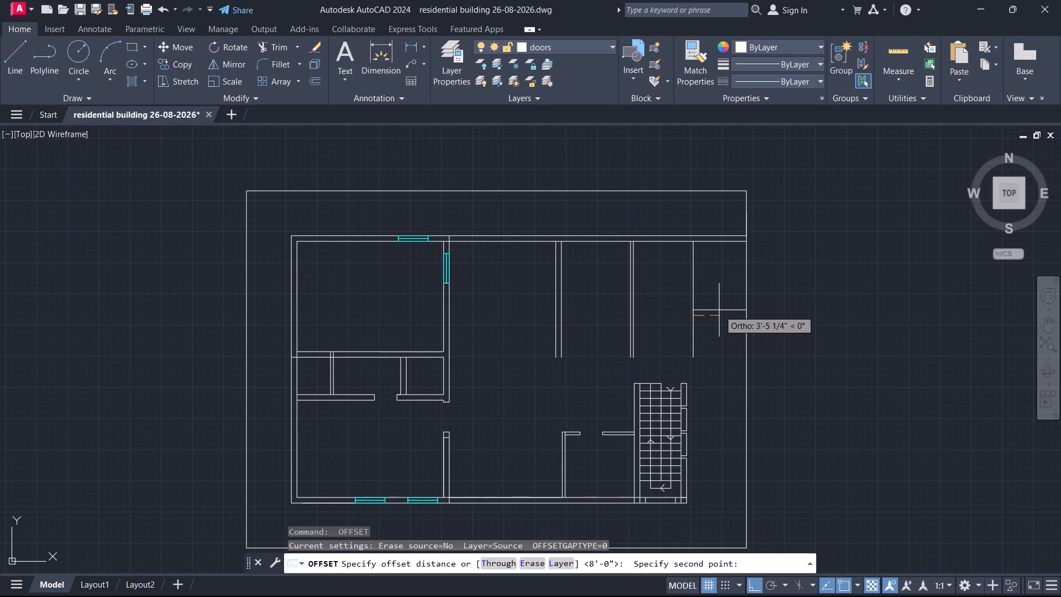
key(shift+quotedbl)
key(Return)
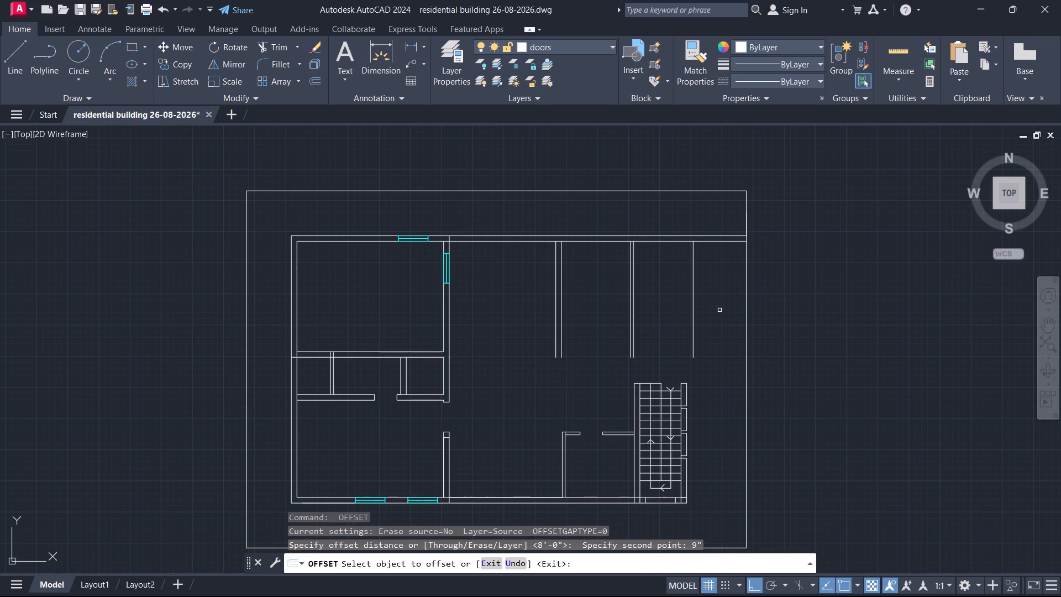
click(694, 318)
click(731, 311)
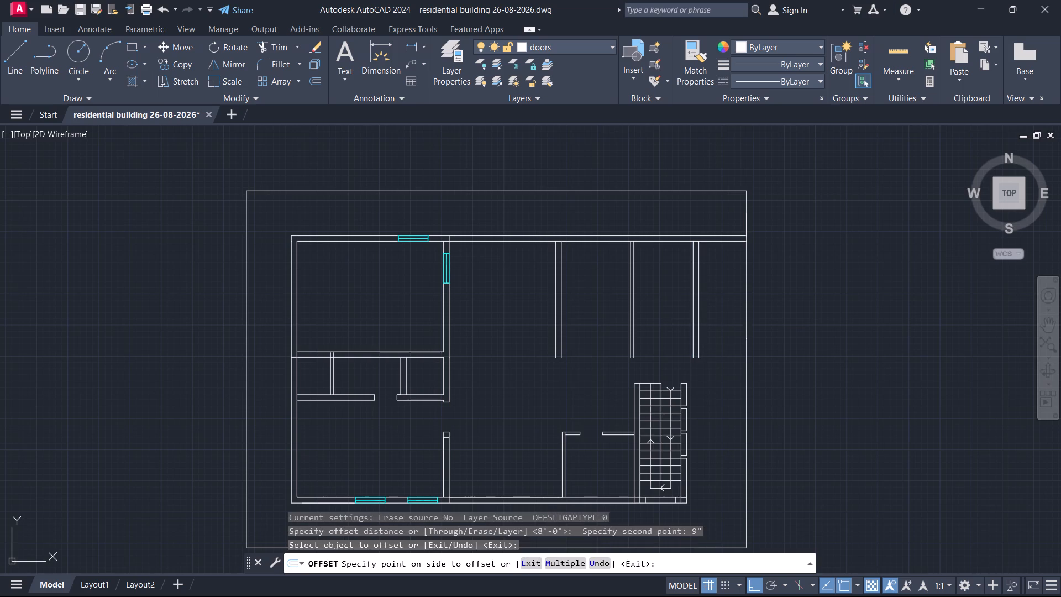
key(Escape)
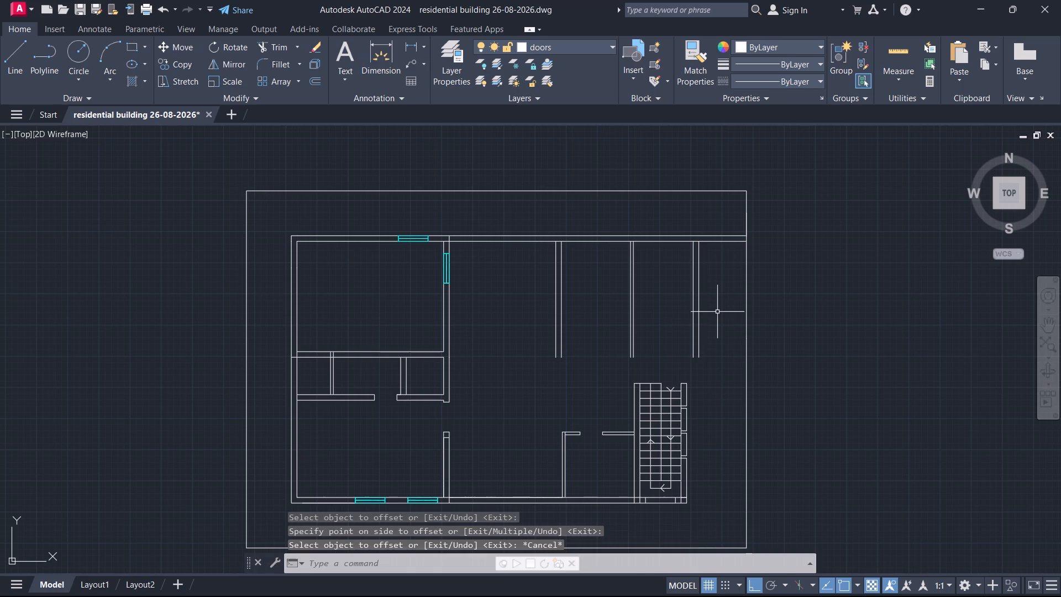
Extend the outer line of the new east wall north to the north wall's outer face.
text(ex)
key(Return)
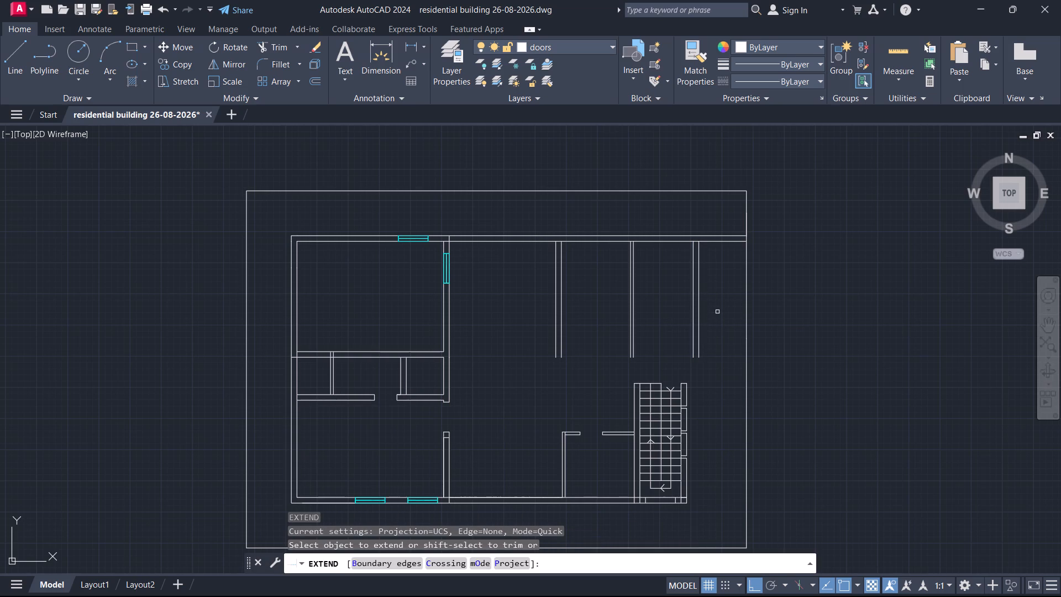
click(700, 276)
key(Escape)
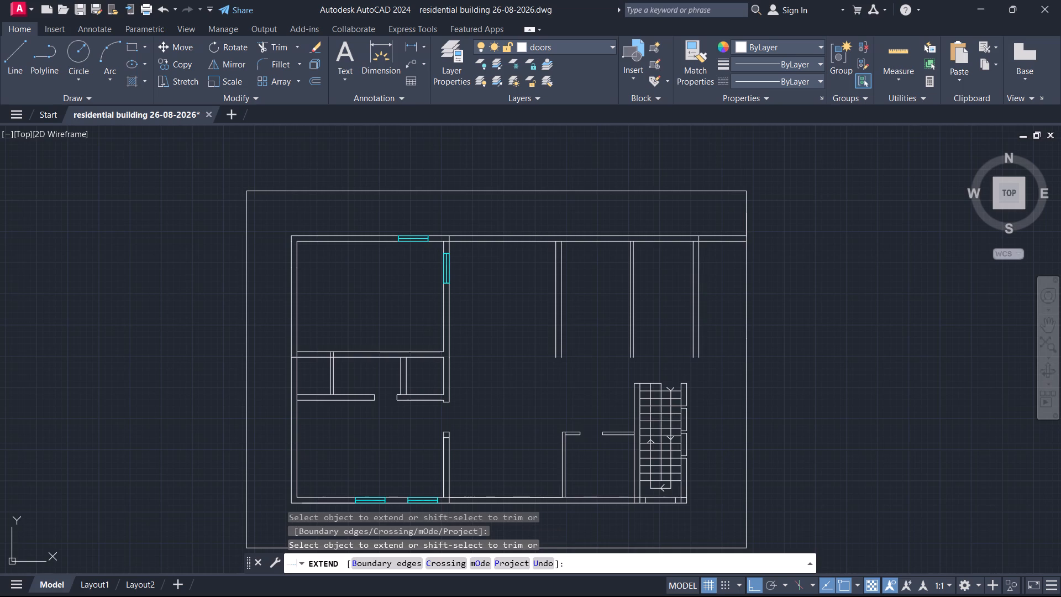
Trim both north wall lines between the new east wall and the plot boundary.
text(tr)
key(Return)
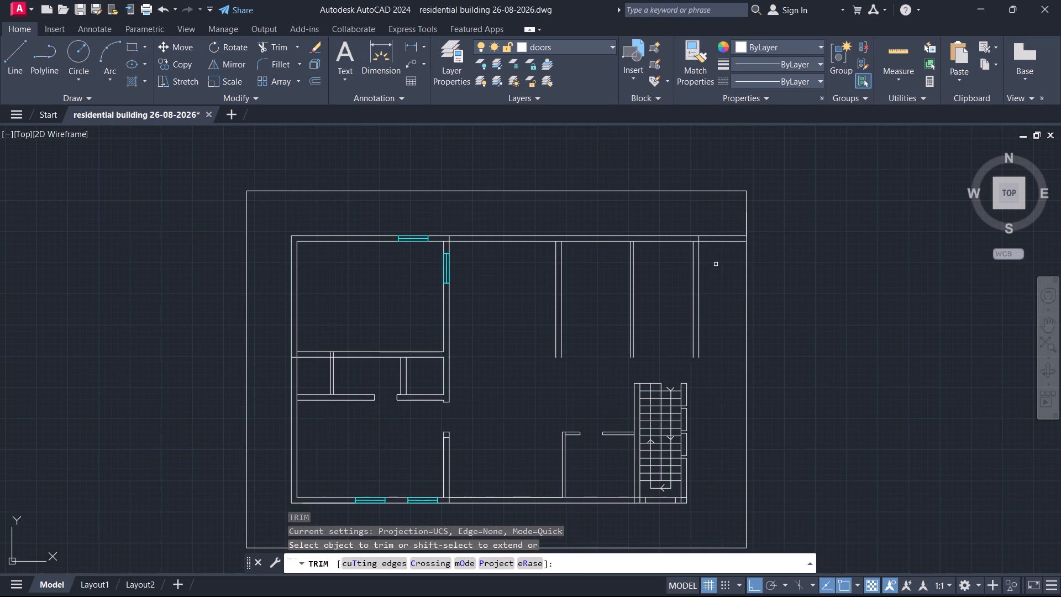
drag(726, 234, 731, 247)
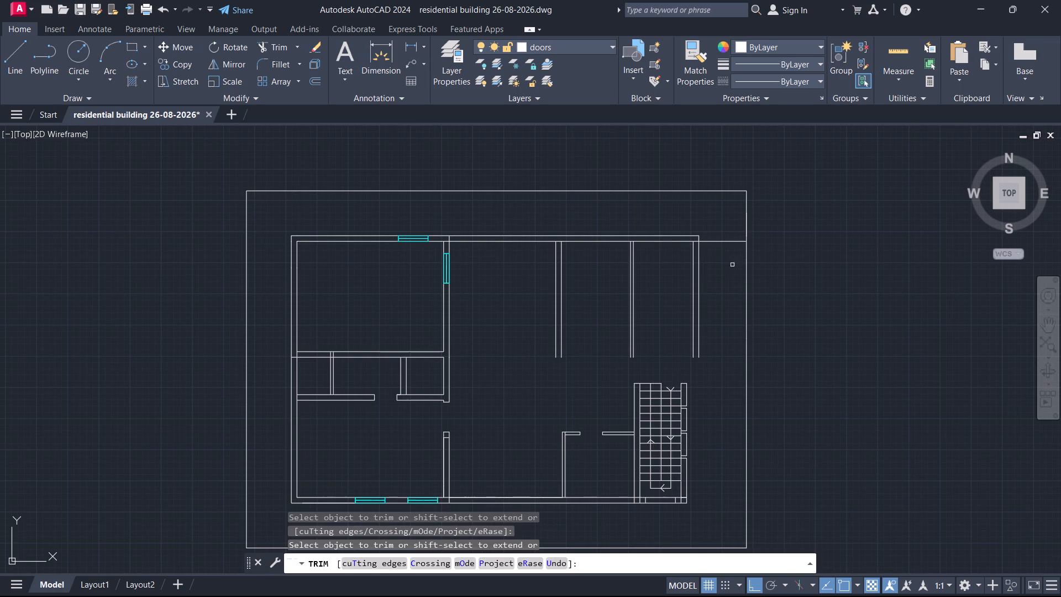
drag(733, 222, 729, 279)
Remove the short stray line just outside the plot boundary's southeast corner with Trim.
scroll(726, 270, down, 1)
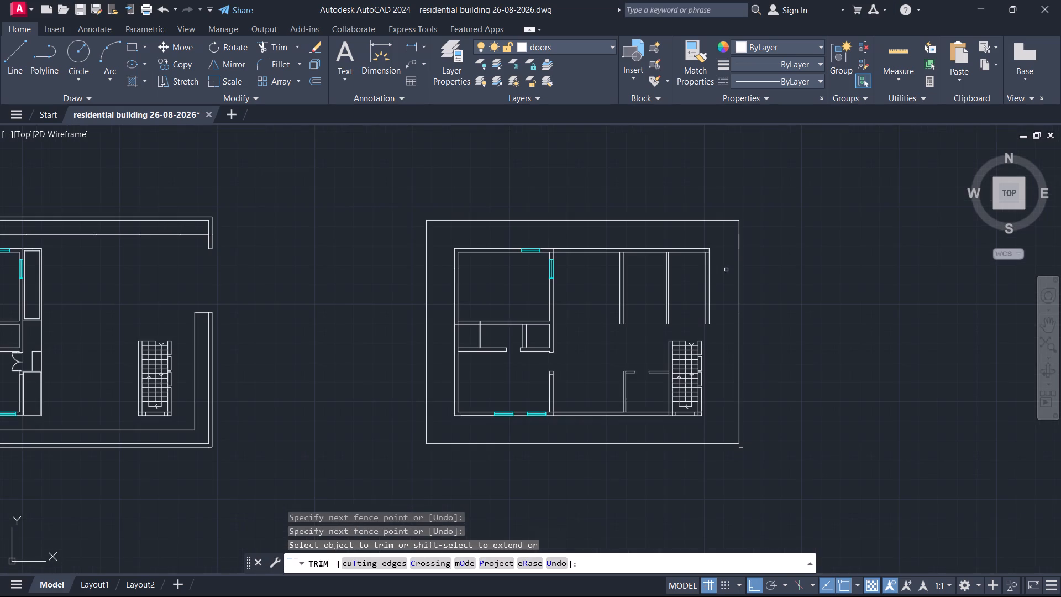
scroll(742, 457, up, 3)
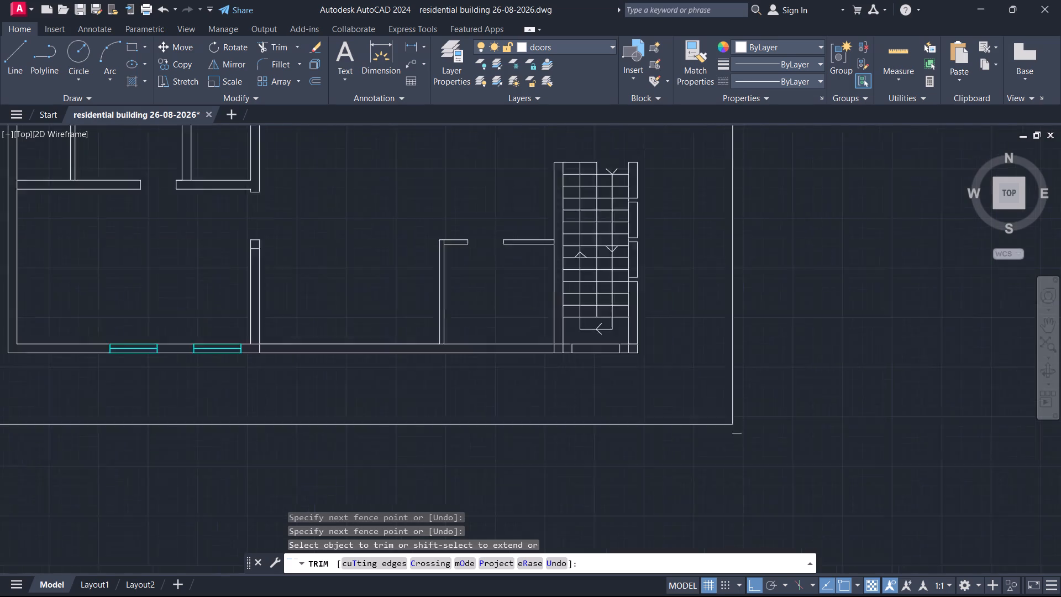
scroll(742, 457, up, 1)
click(736, 350)
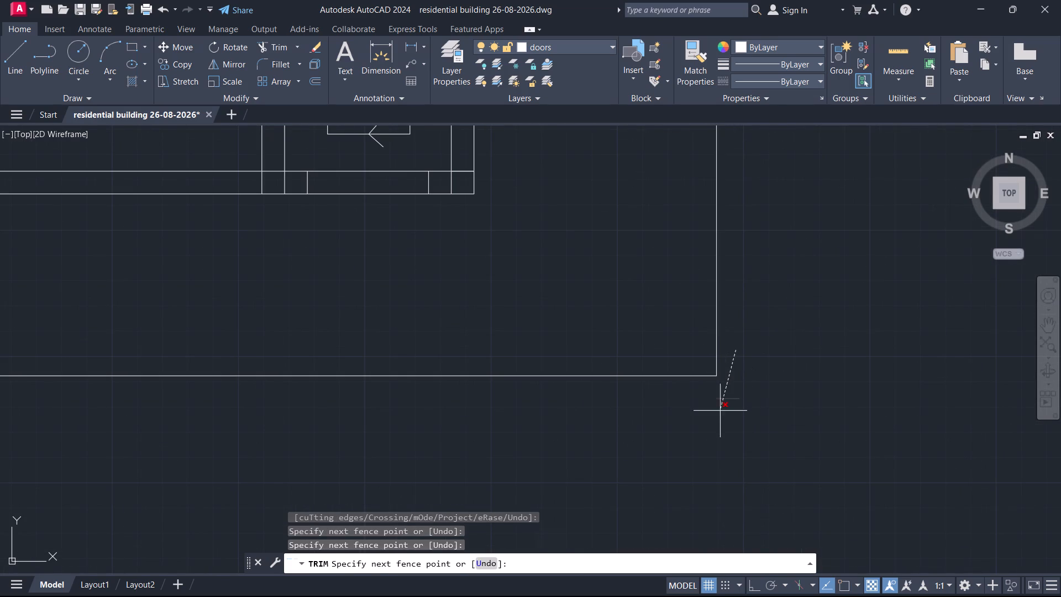
click(723, 421)
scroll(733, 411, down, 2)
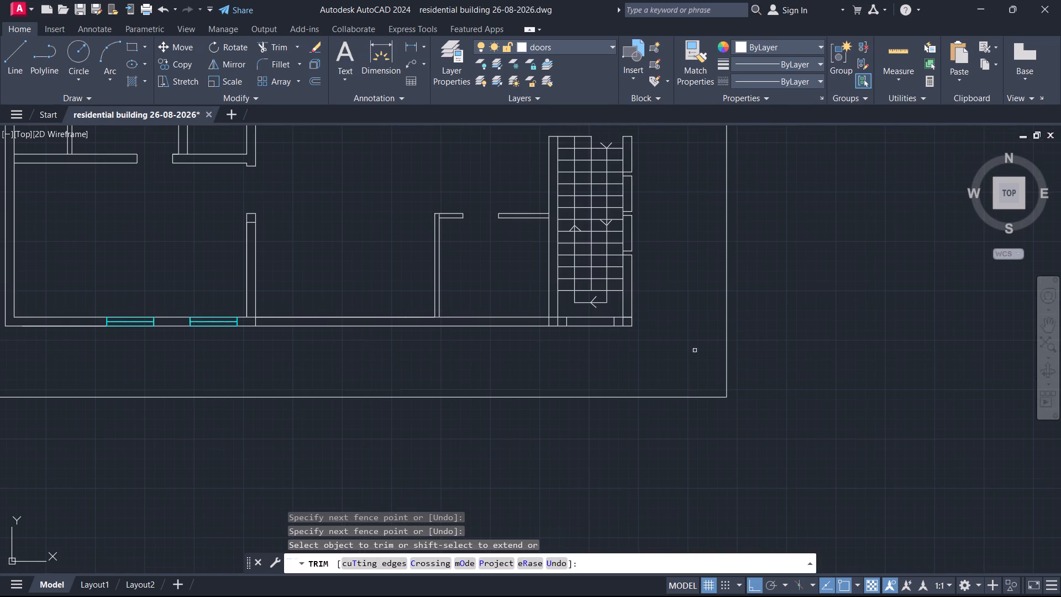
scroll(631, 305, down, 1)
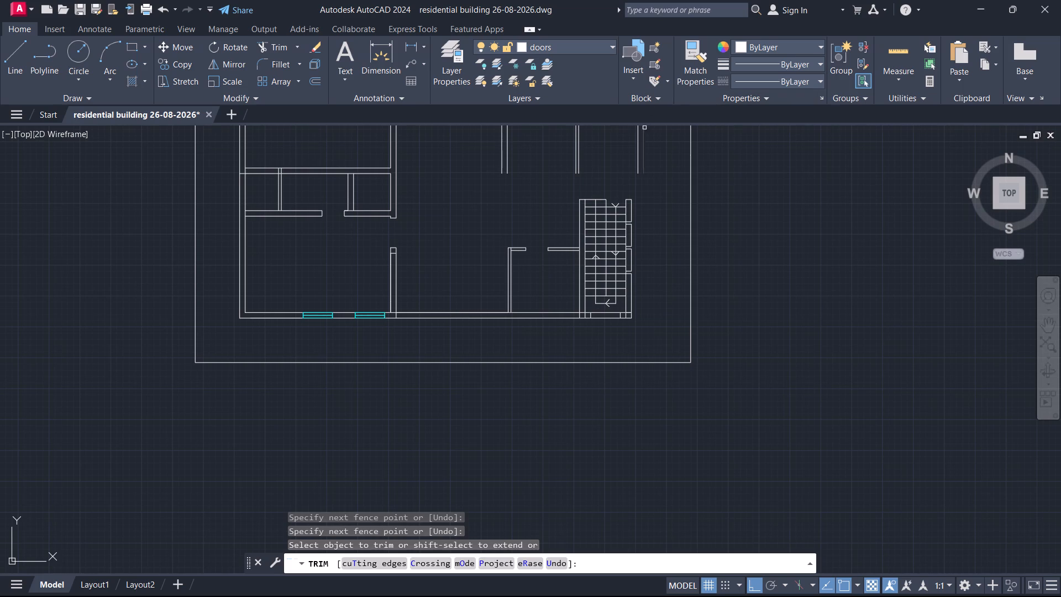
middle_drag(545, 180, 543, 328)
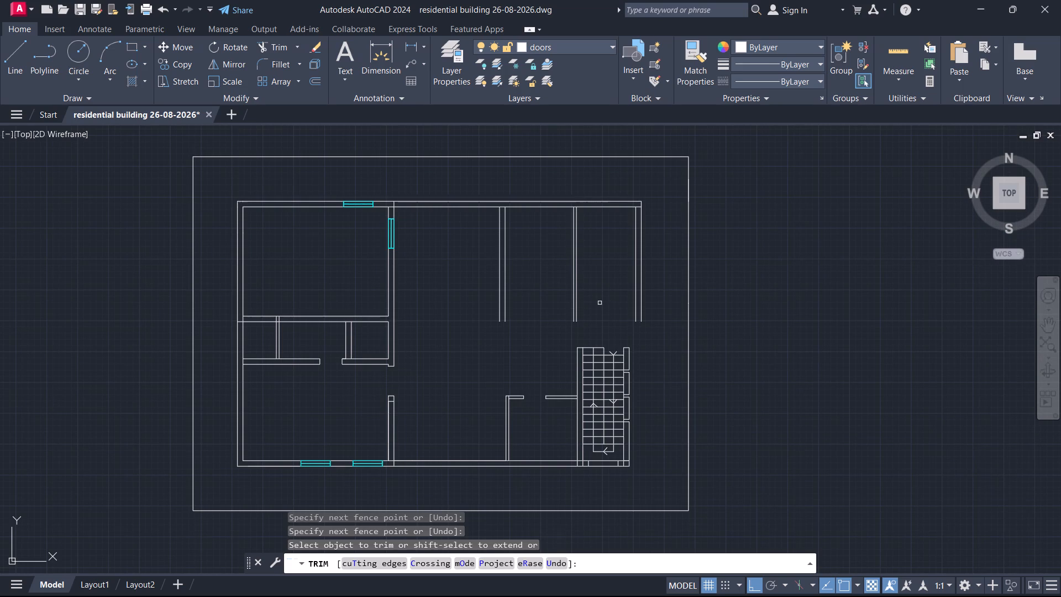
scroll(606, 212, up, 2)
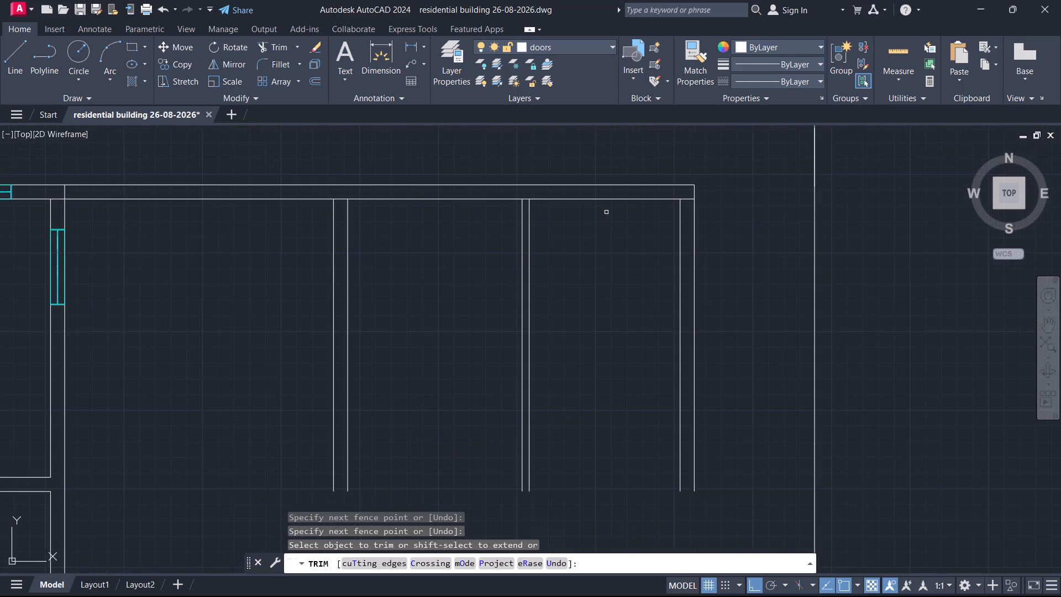
Offset the north wall's inner line 6'6" to the south to set the depth of the northeast room.
key(space)
key(space)
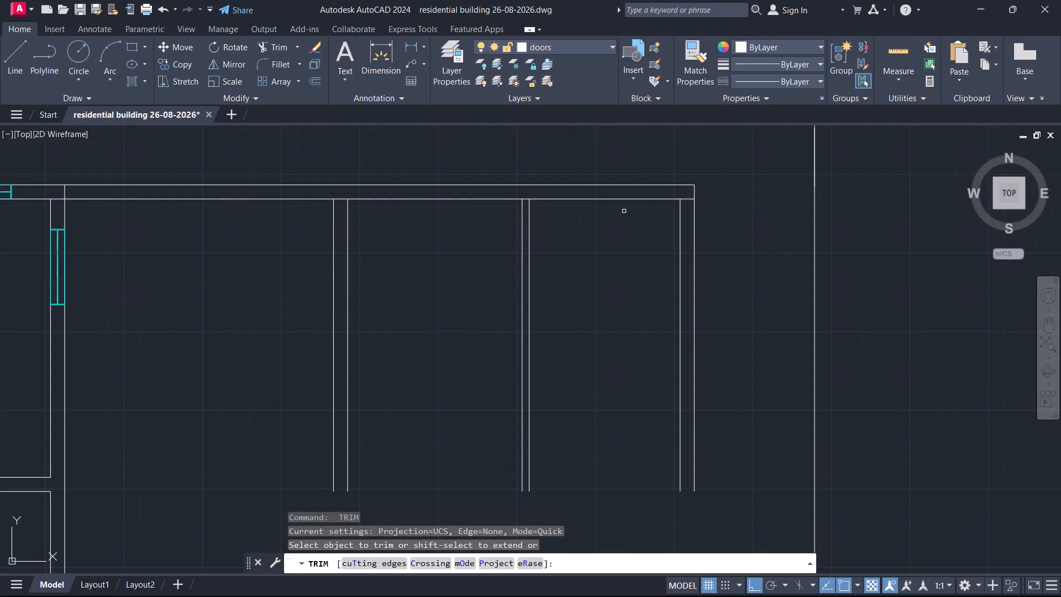
key(Escape)
key(o)
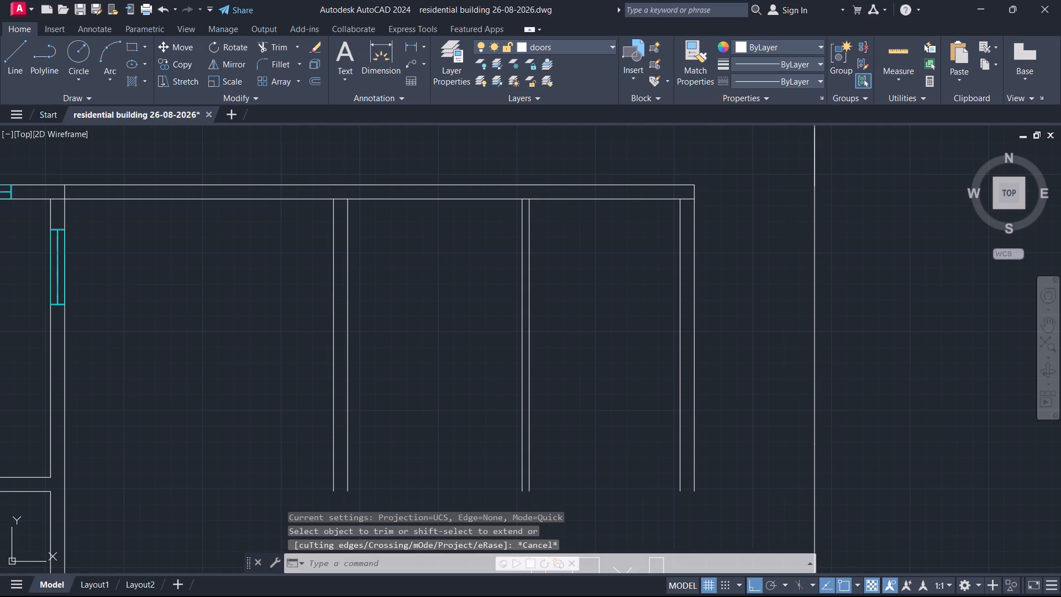
key(Return)
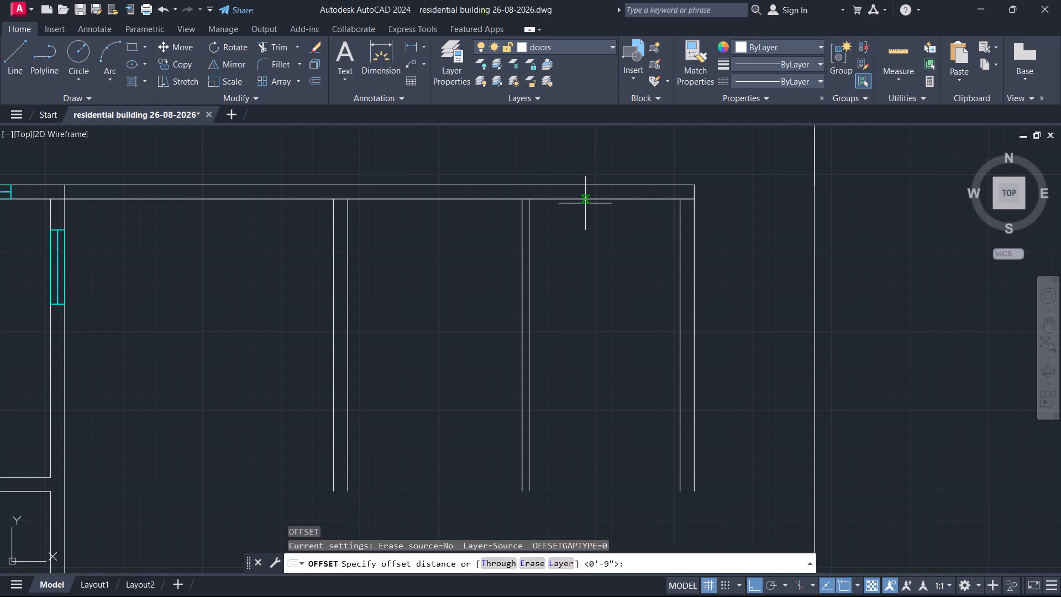
click(592, 201)
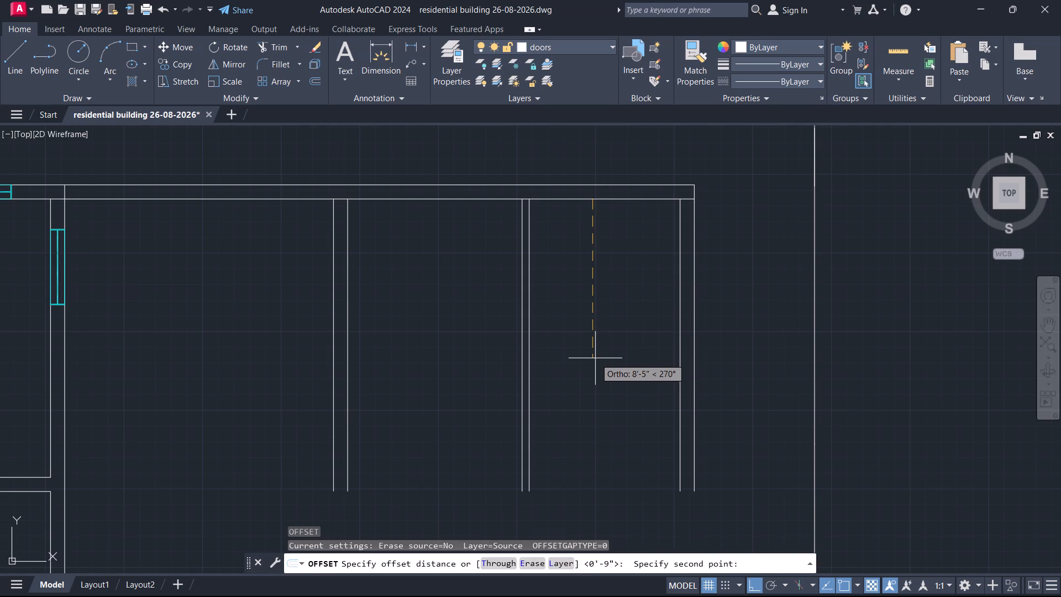
key(3)
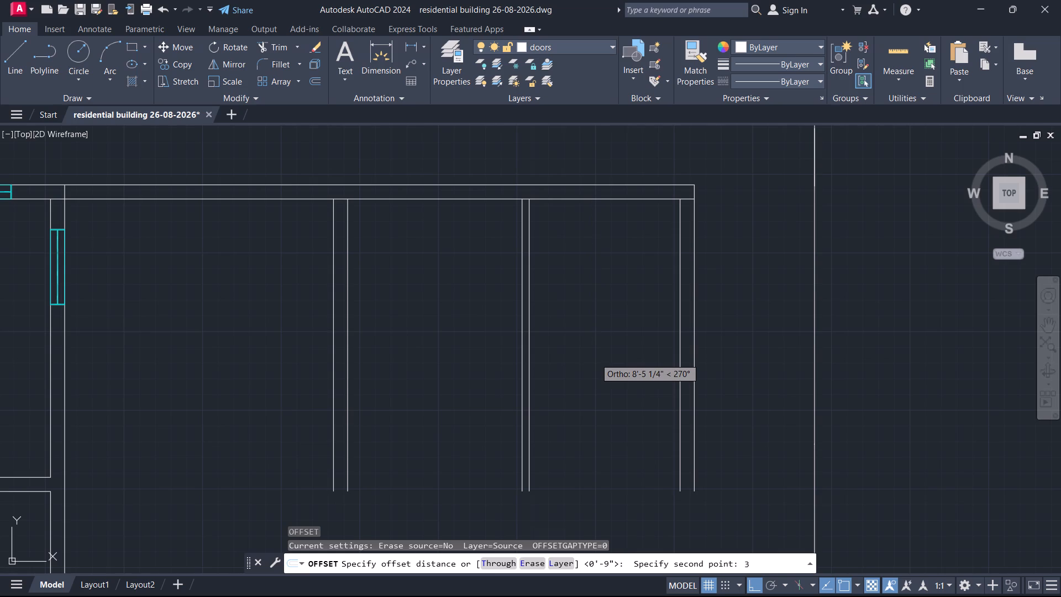
key(BackSpace)
text(6'6")
key(Return)
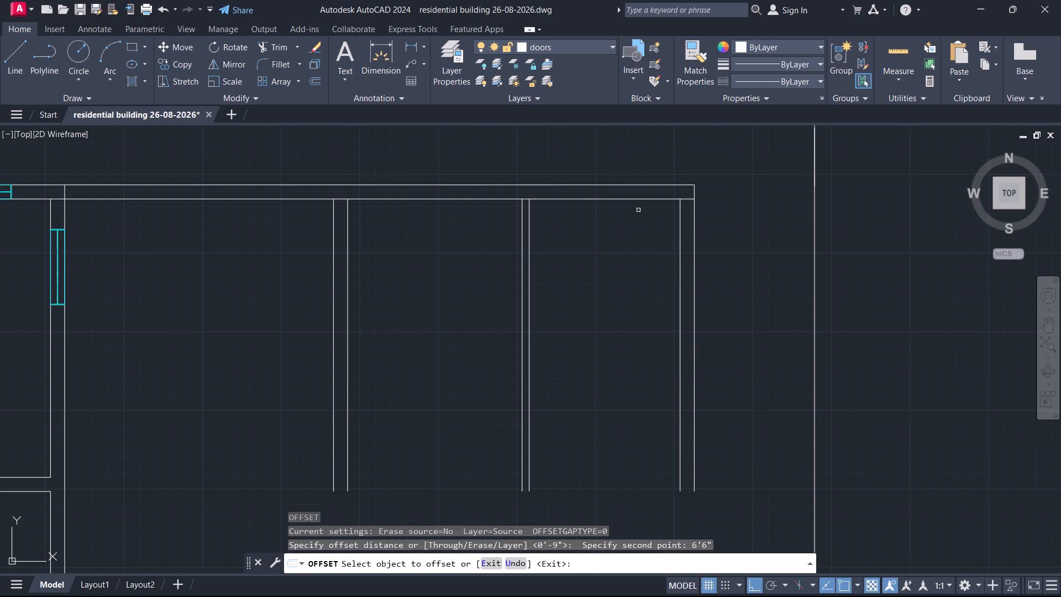
click(654, 197)
click(587, 345)
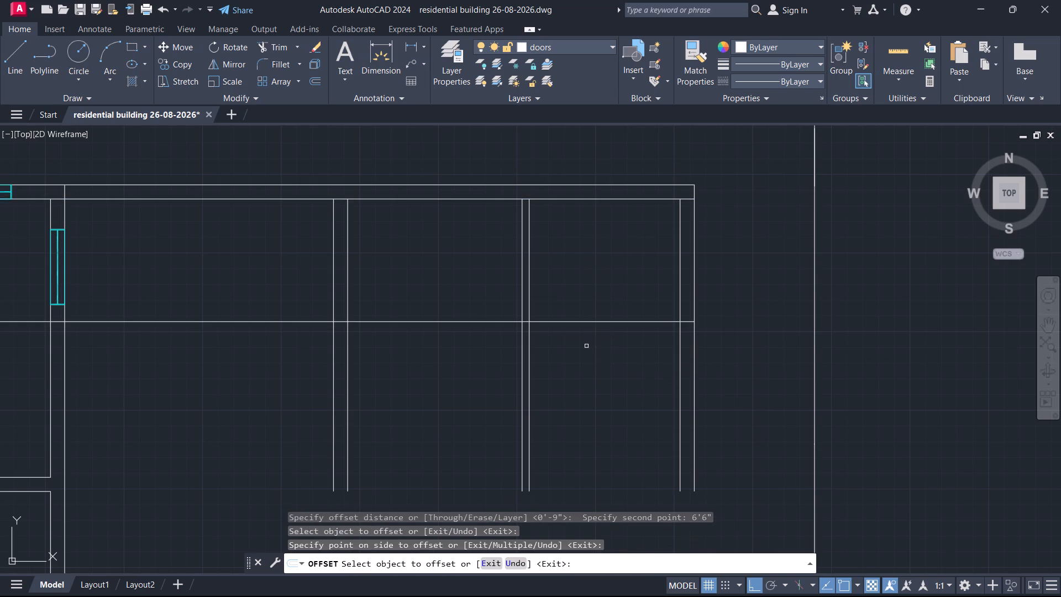
Offset the new horizontal line 9" to the south to form the thickness of the northeast room's south wall.
key(space)
key(space)
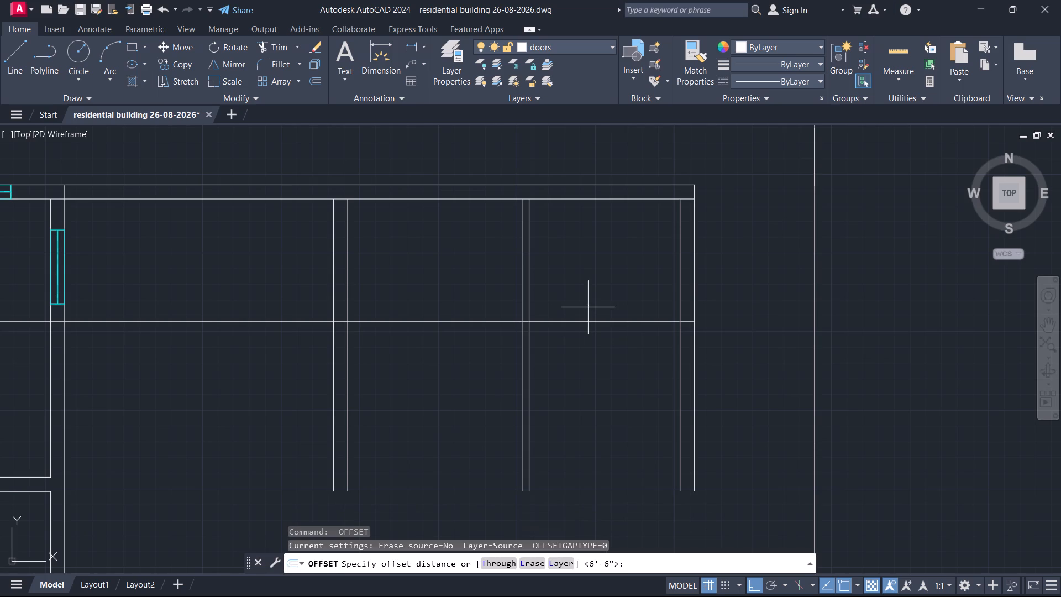
click(595, 320)
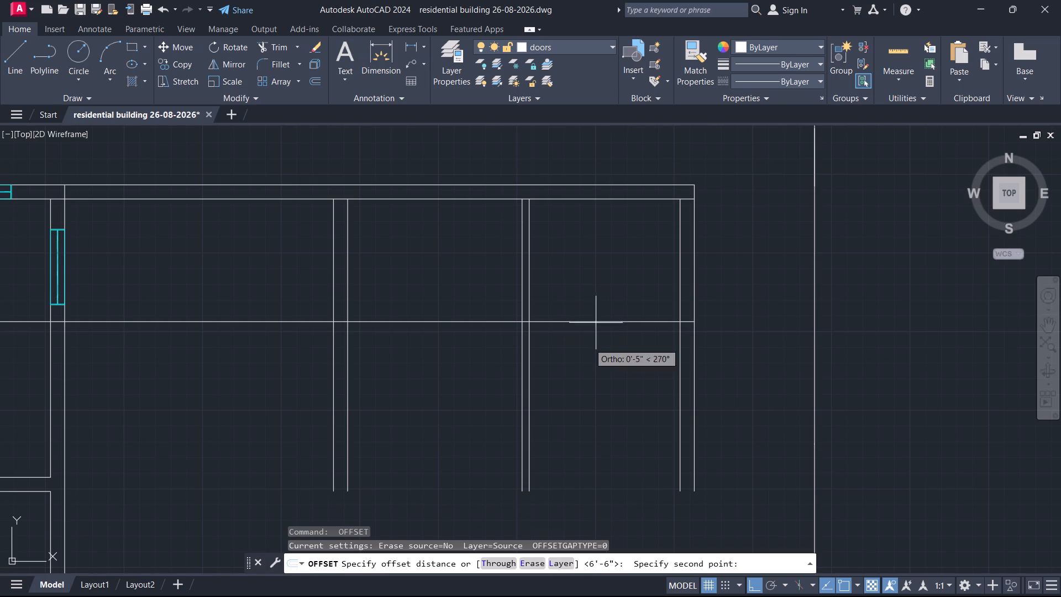
key(9)
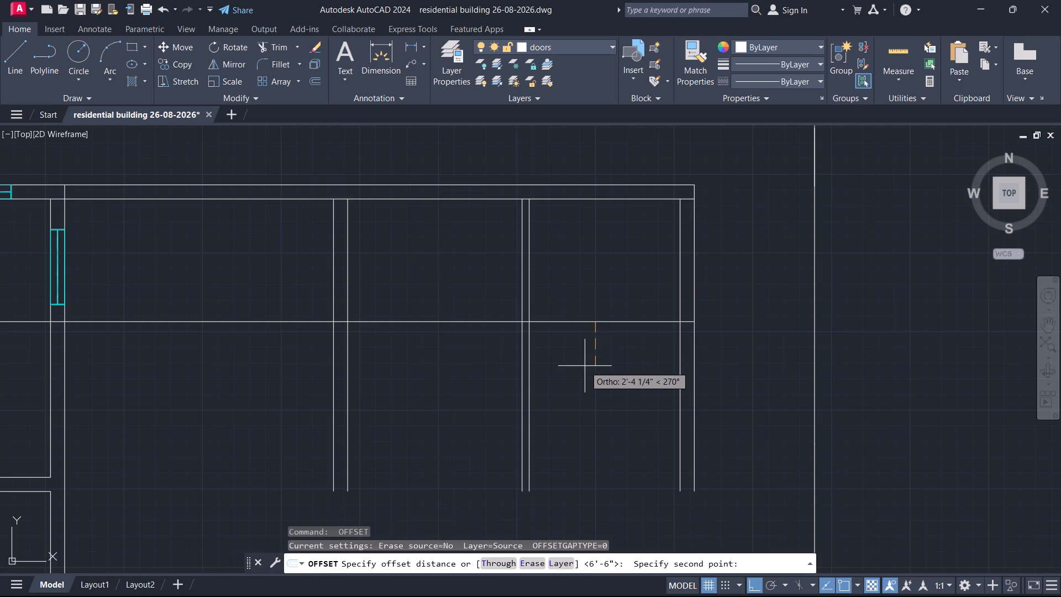
key(shift+quotedbl)
key(Return)
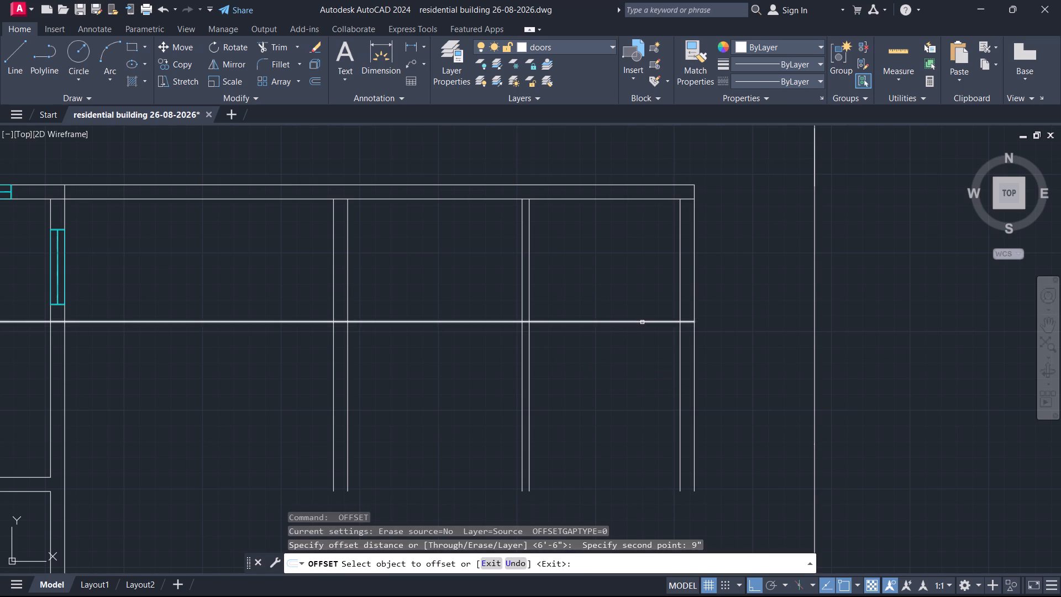
click(642, 322)
click(642, 360)
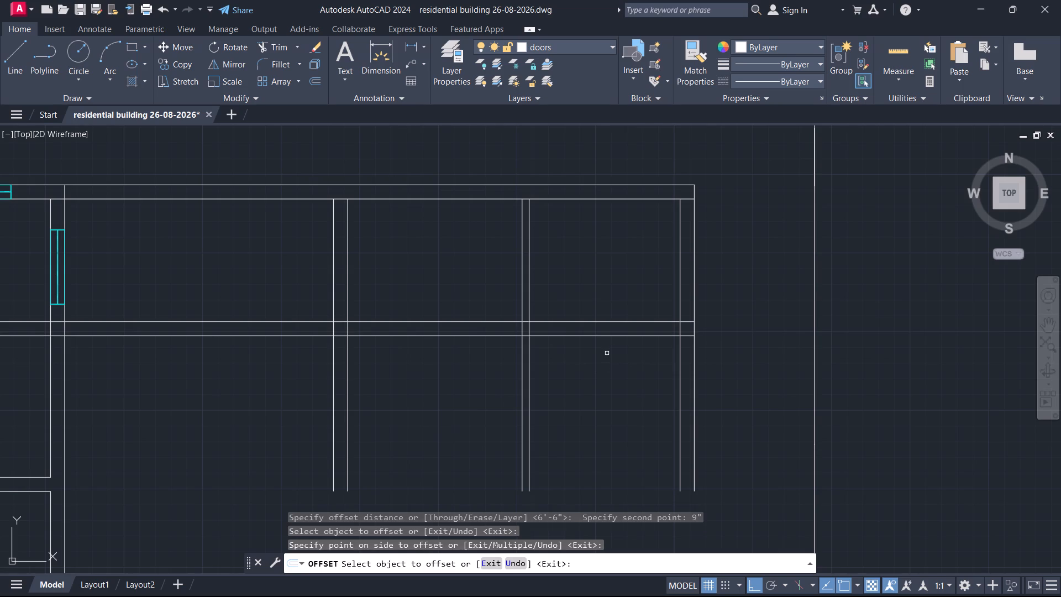
Trim the thin eastern partition south of the new wall, and both new wall lines west of that partition.
scroll(587, 355, up, 1)
middle_drag(584, 379, 547, 397)
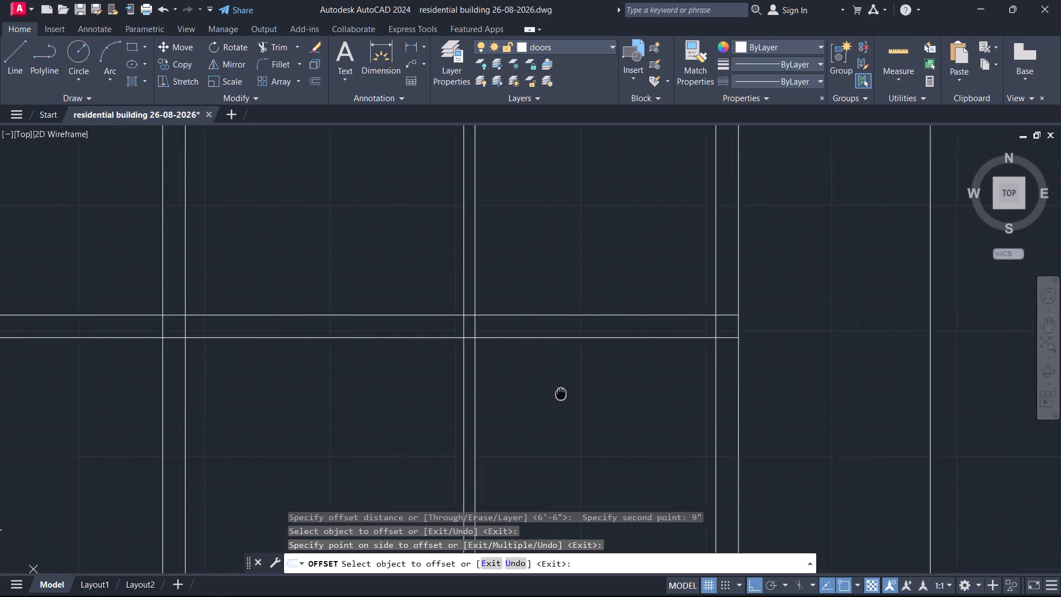
middle_drag(547, 397, 461, 425)
middle_drag(470, 417, 341, 423)
key(Escape)
text(tr)
key(Return)
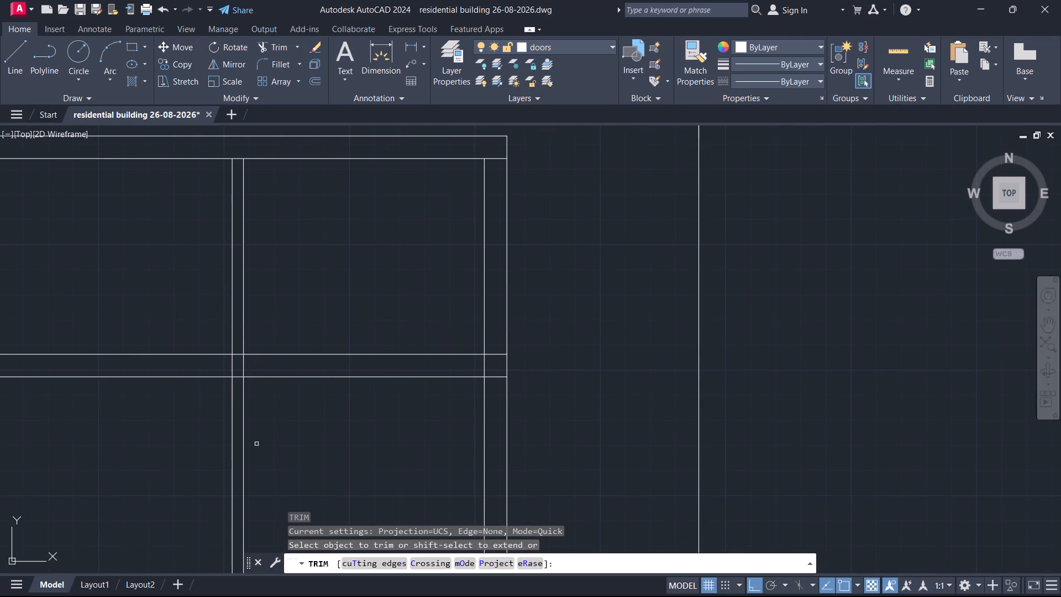
drag(273, 417, 230, 413)
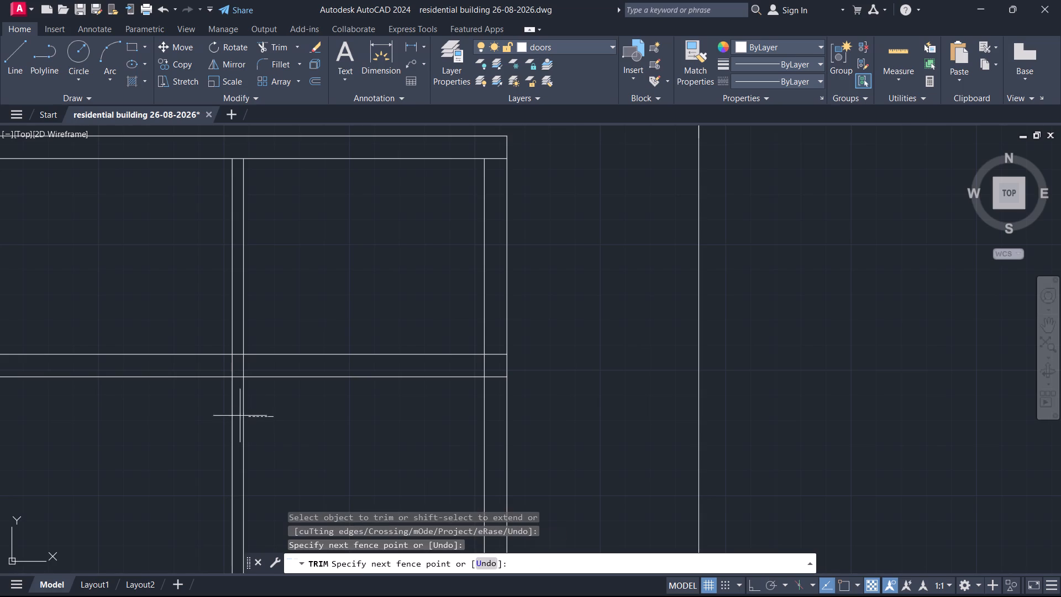
drag(230, 413, 223, 413)
drag(134, 296, 137, 392)
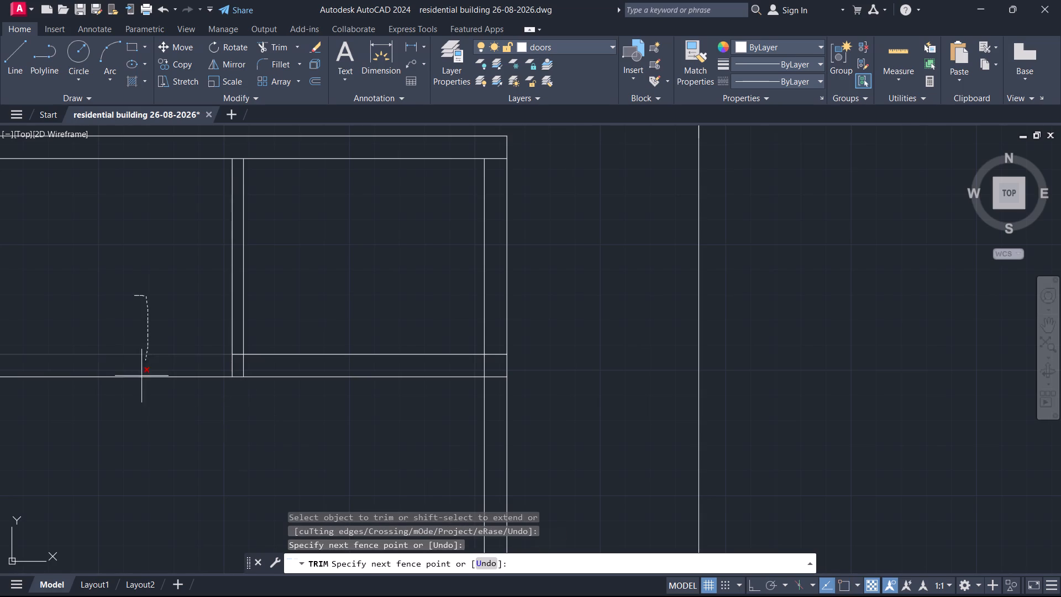
drag(137, 392, 136, 407)
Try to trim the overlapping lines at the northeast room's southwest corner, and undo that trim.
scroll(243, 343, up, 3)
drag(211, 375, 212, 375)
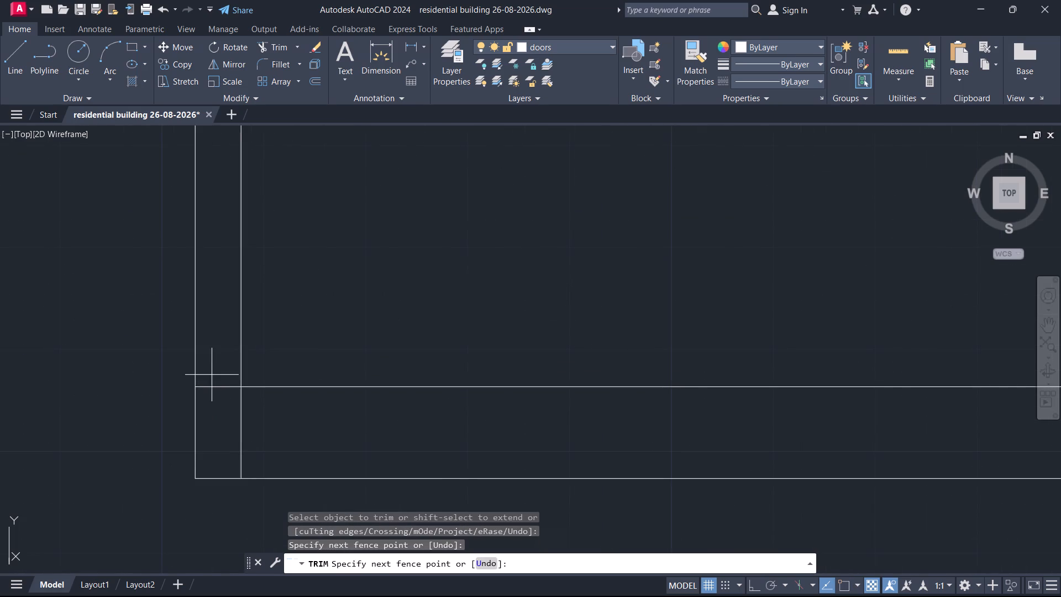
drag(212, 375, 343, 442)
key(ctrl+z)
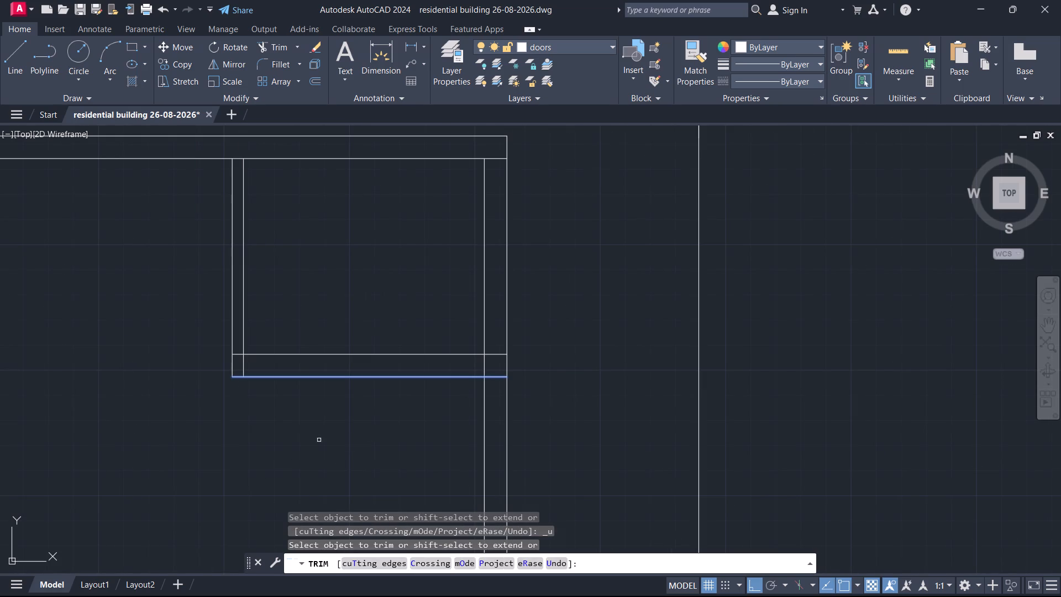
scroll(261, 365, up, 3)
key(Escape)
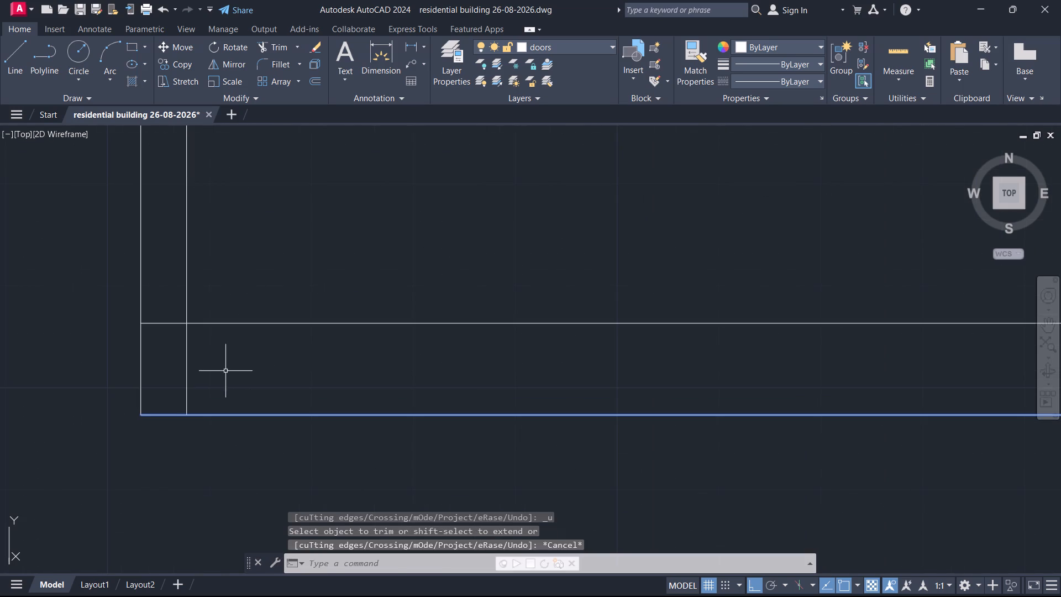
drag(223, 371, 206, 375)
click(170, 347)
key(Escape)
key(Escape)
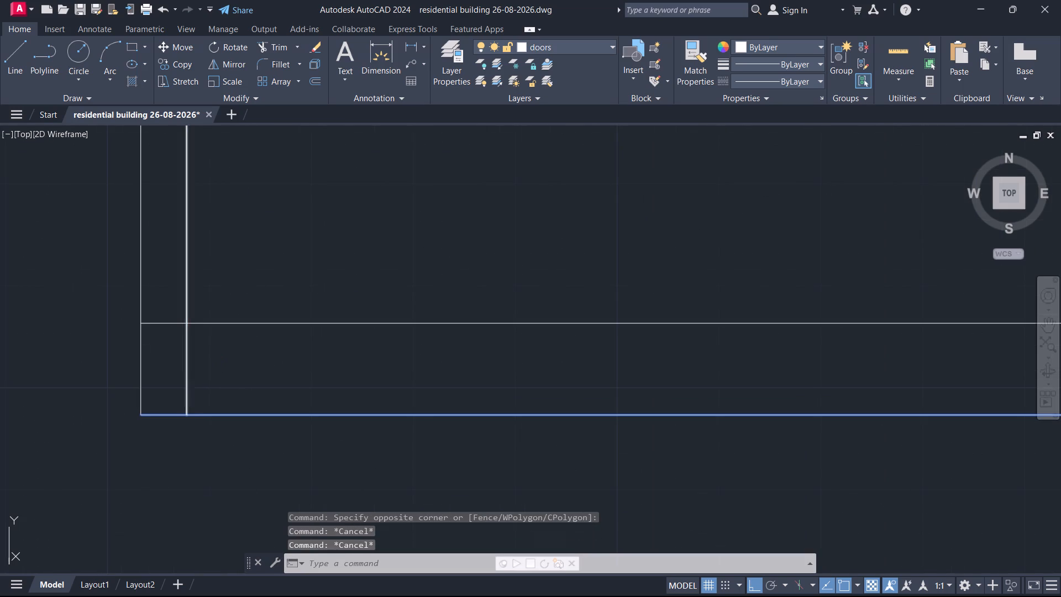
Trim the overlapping line ends inside the northeast room's southwest wall corner.
key(Return)
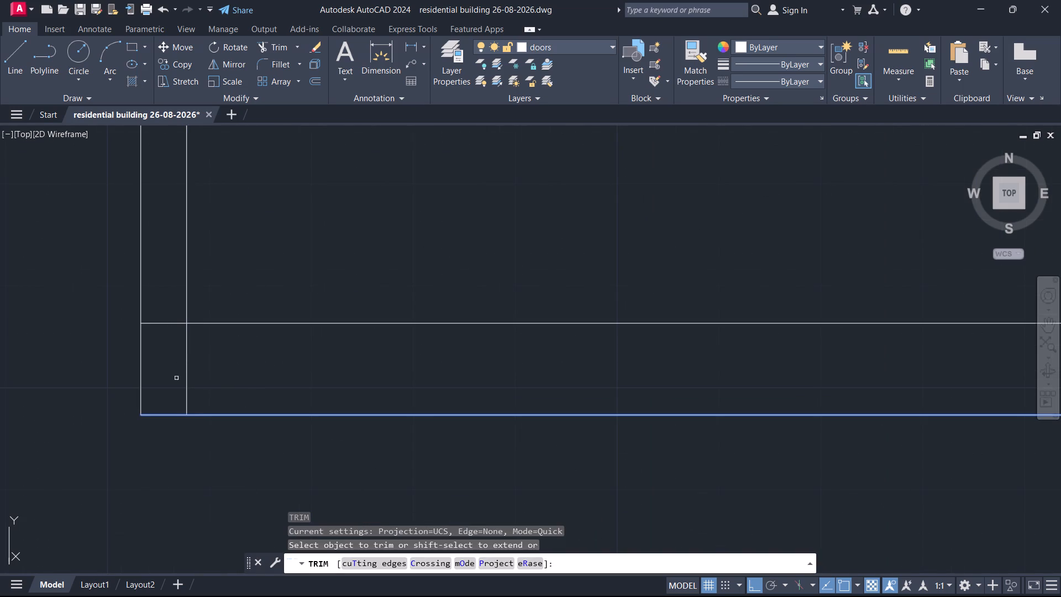
click(187, 347)
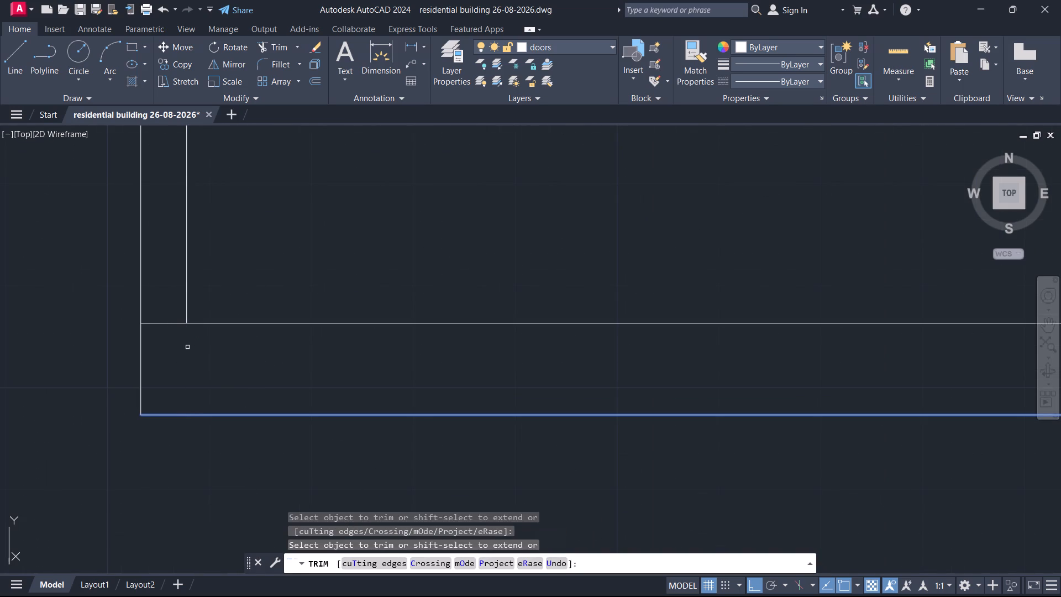
drag(165, 312, 163, 337)
Trim the crossing lines where the northeast room's south wall meets the east wall to open the junction.
scroll(163, 337, down, 4)
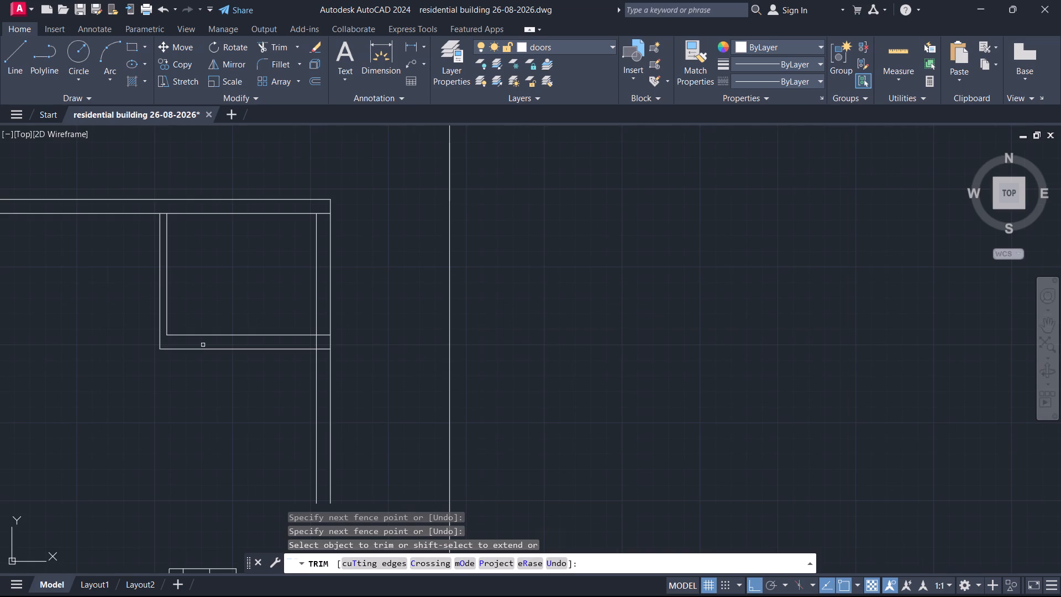
scroll(333, 321, up, 4)
drag(315, 376, 332, 476)
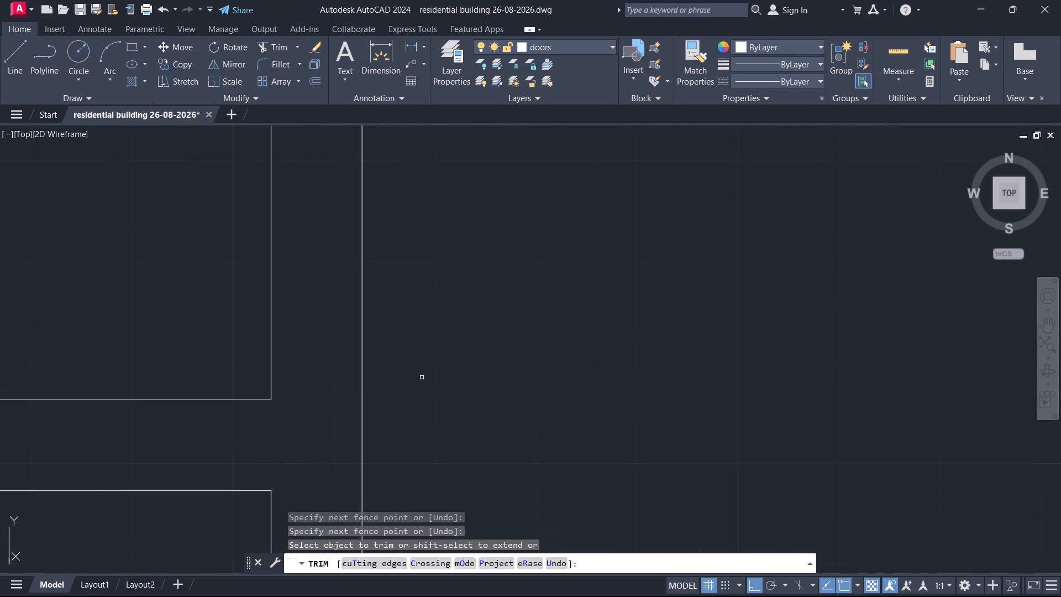
scroll(468, 347, down, 4)
key(Escape)
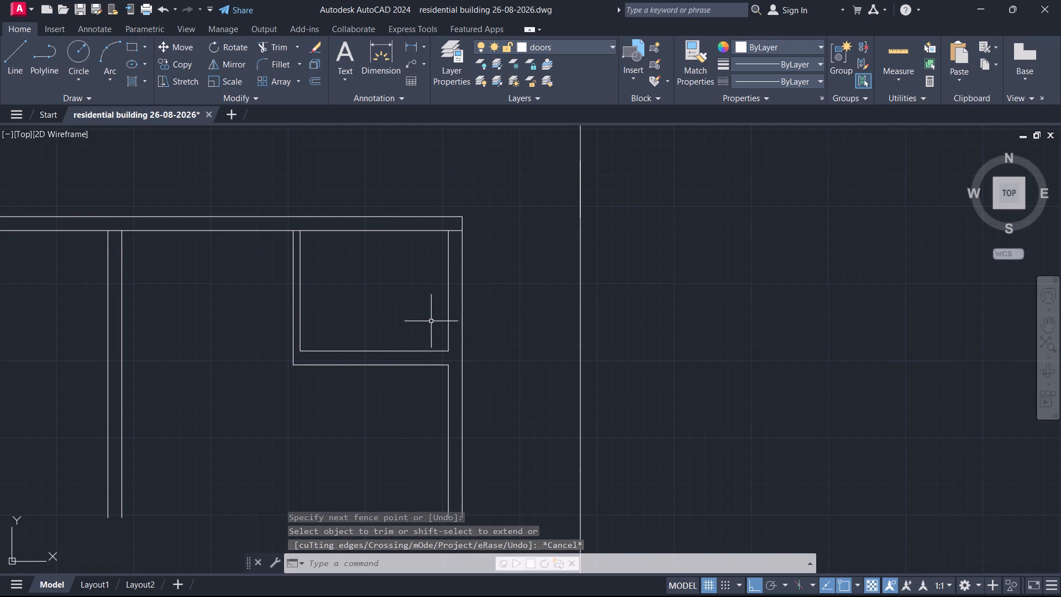
Extend the outer line of the northeast room's south wall east to the east wall's outer face.
middle_drag(431, 321, 560, 270)
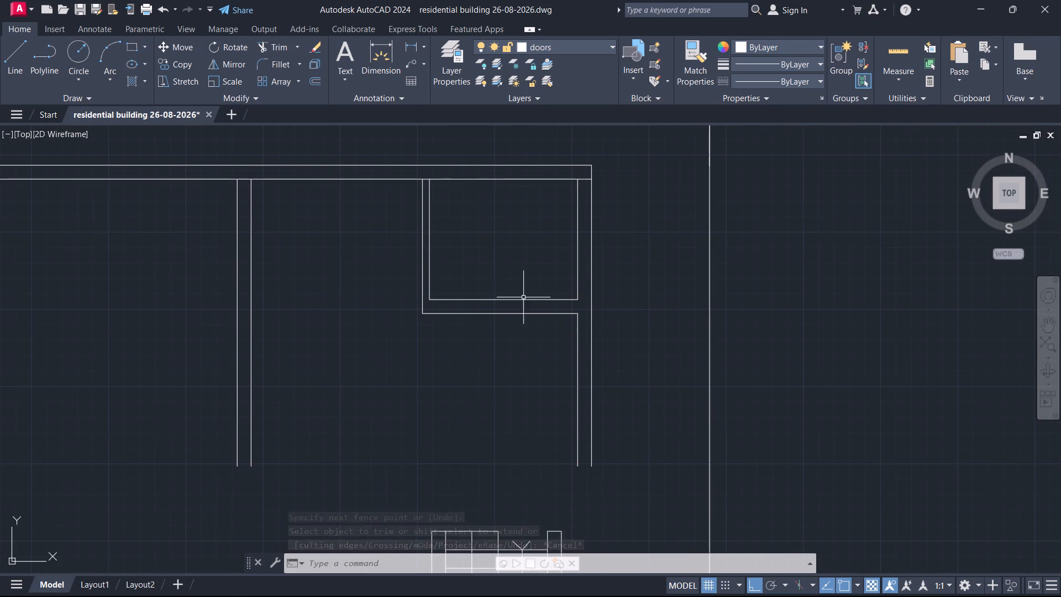
scroll(539, 366, down, 1)
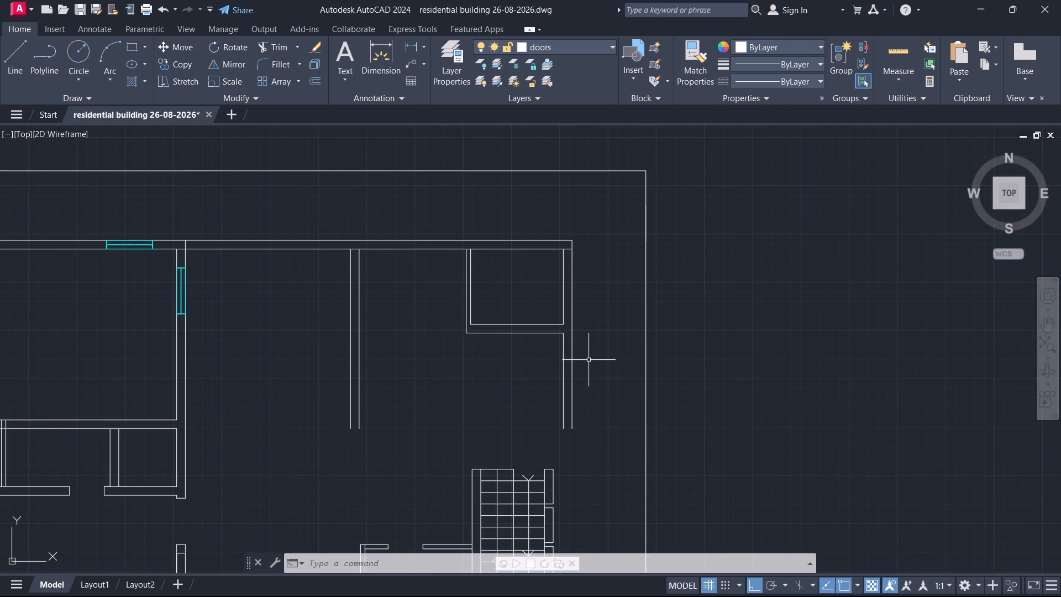
key(Escape)
text(ex)
key(Return)
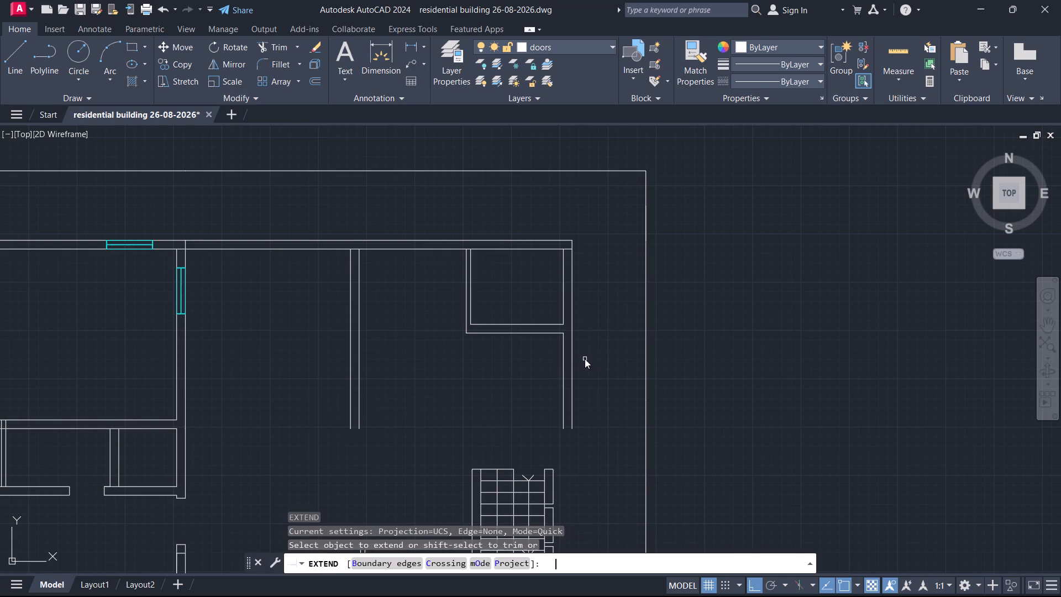
click(548, 332)
key(Escape)
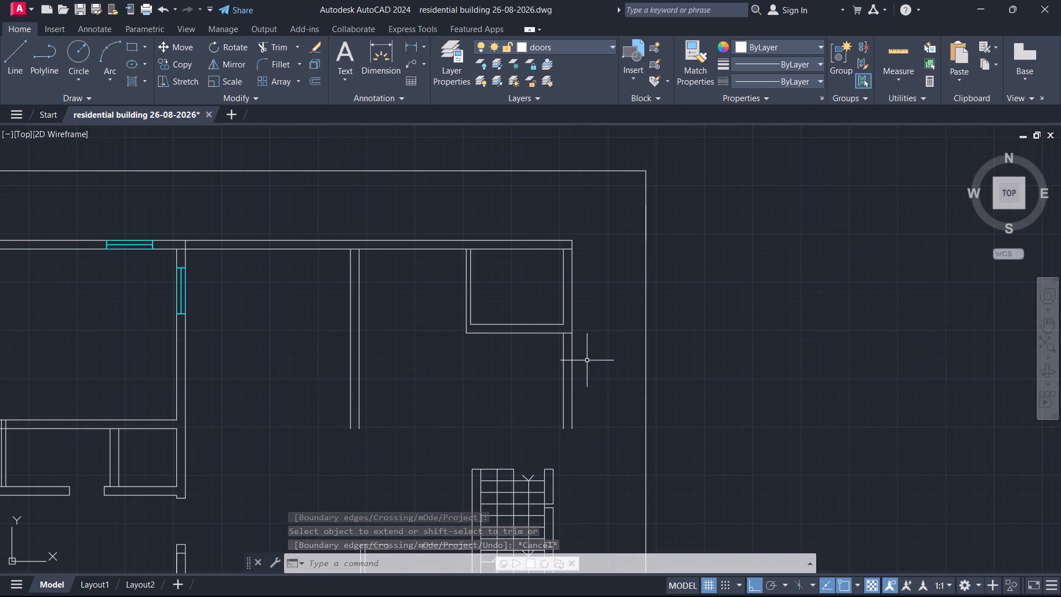
Trim both east wall lines south of the northeast room's south wall.
drag(587, 360, 527, 373)
key(Escape)
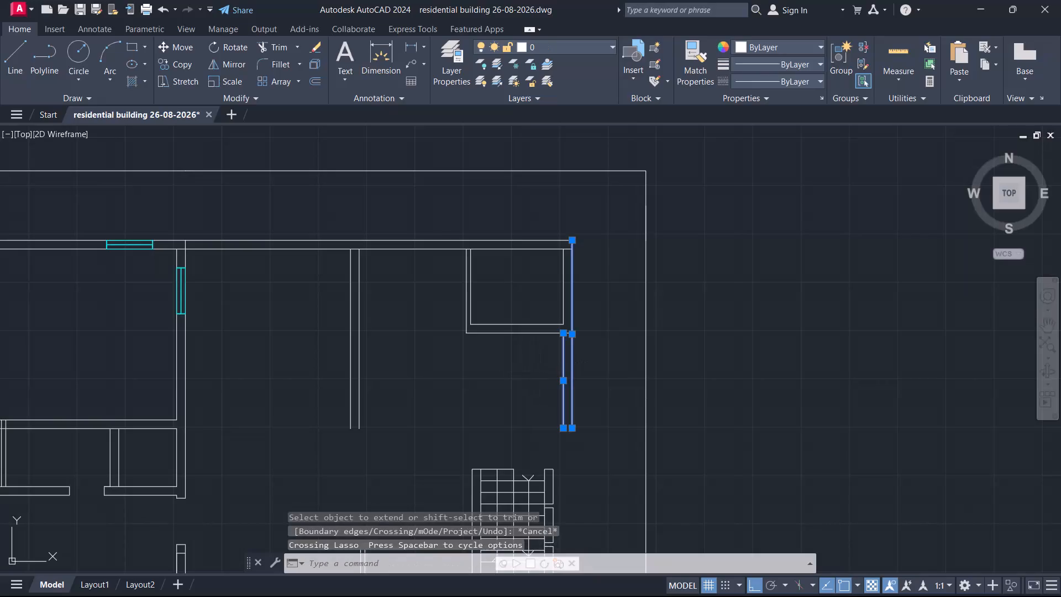
text(tr)
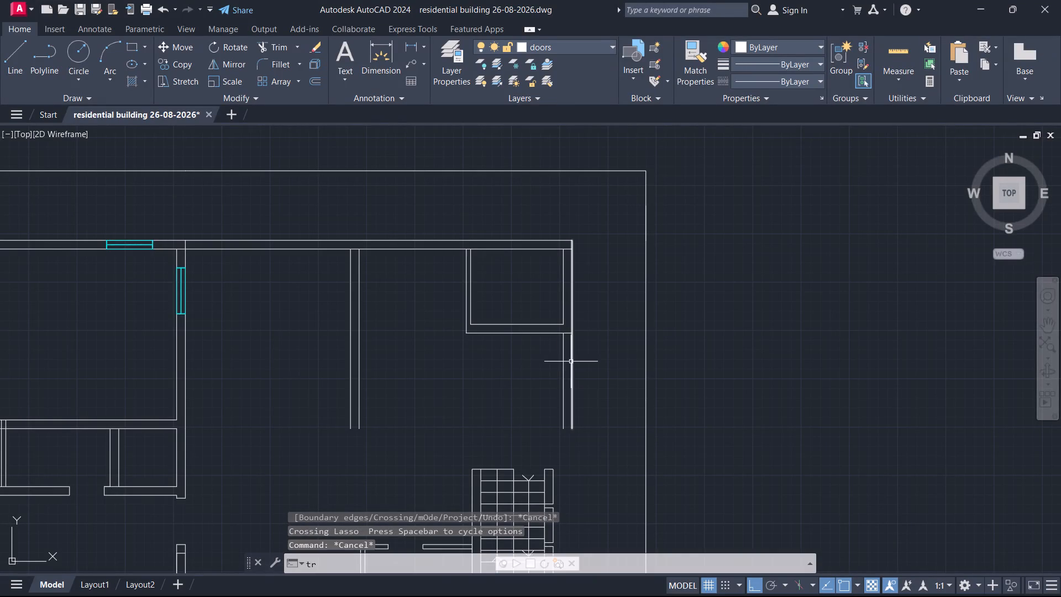
key(Return)
drag(591, 354, 546, 378)
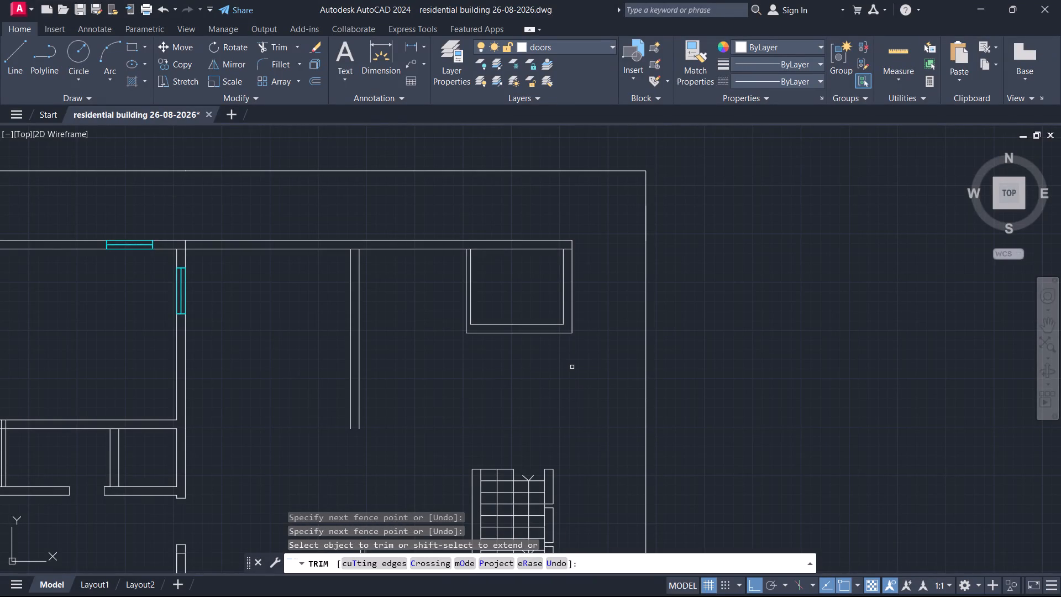
key(Escape)
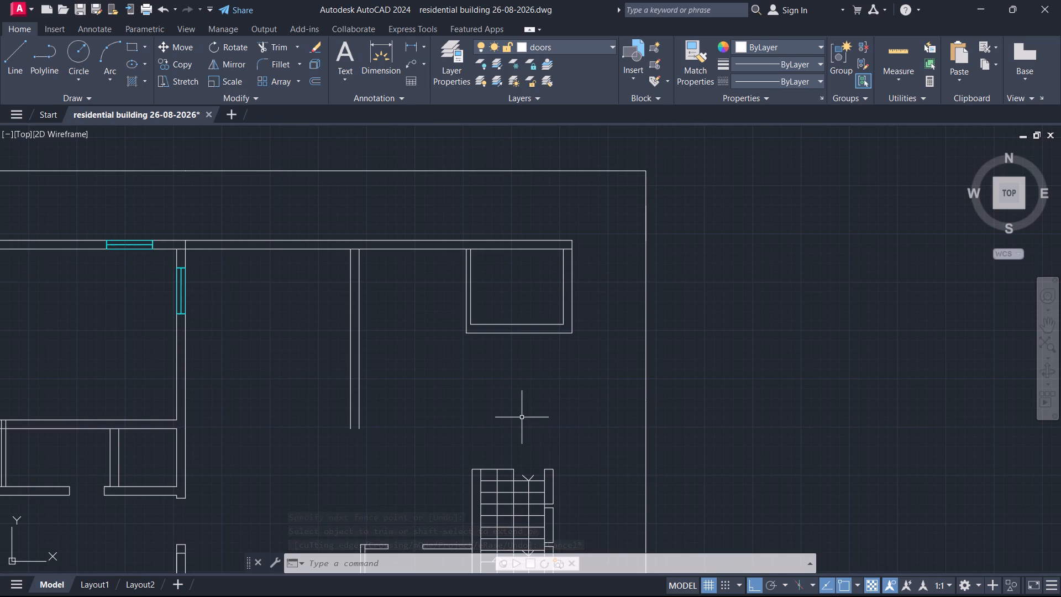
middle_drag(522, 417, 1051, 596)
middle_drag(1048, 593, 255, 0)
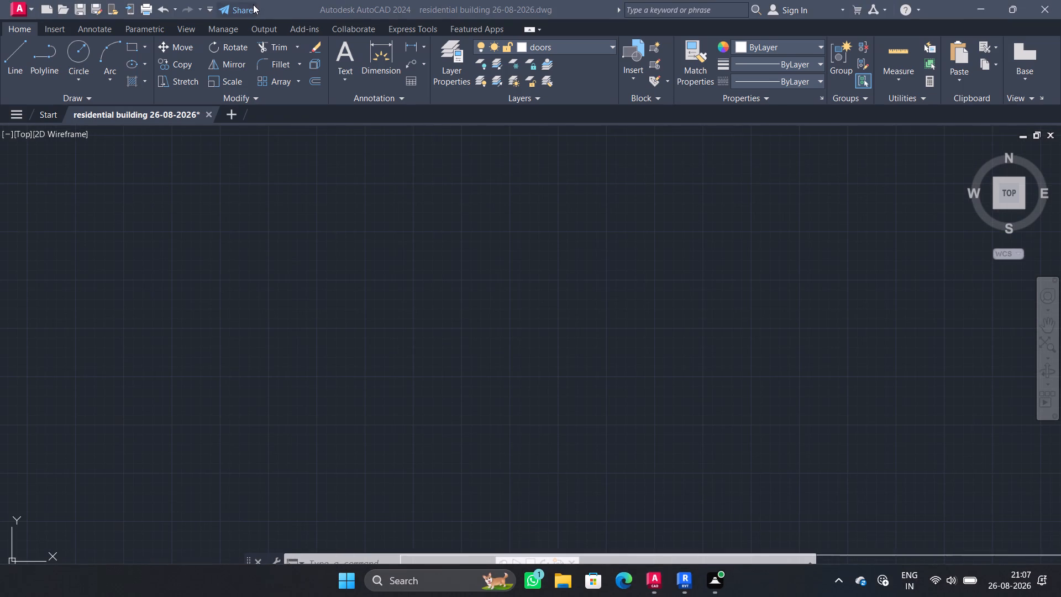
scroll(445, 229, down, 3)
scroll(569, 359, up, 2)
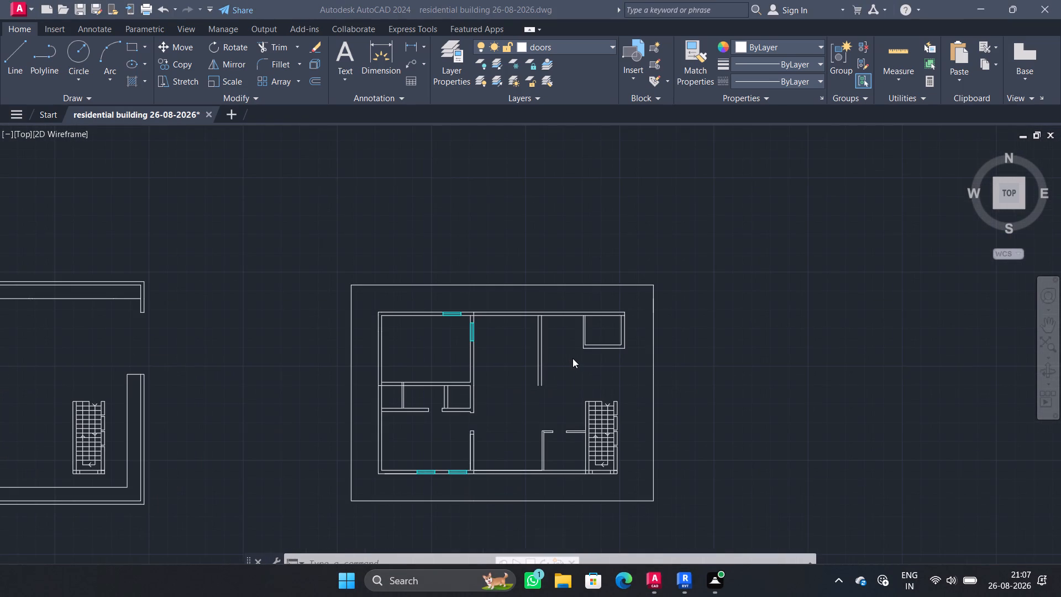
Draw a short line across the two faces of the partition wall west of the northeast room, roughly level with the teal window.
scroll(572, 358, up, 1)
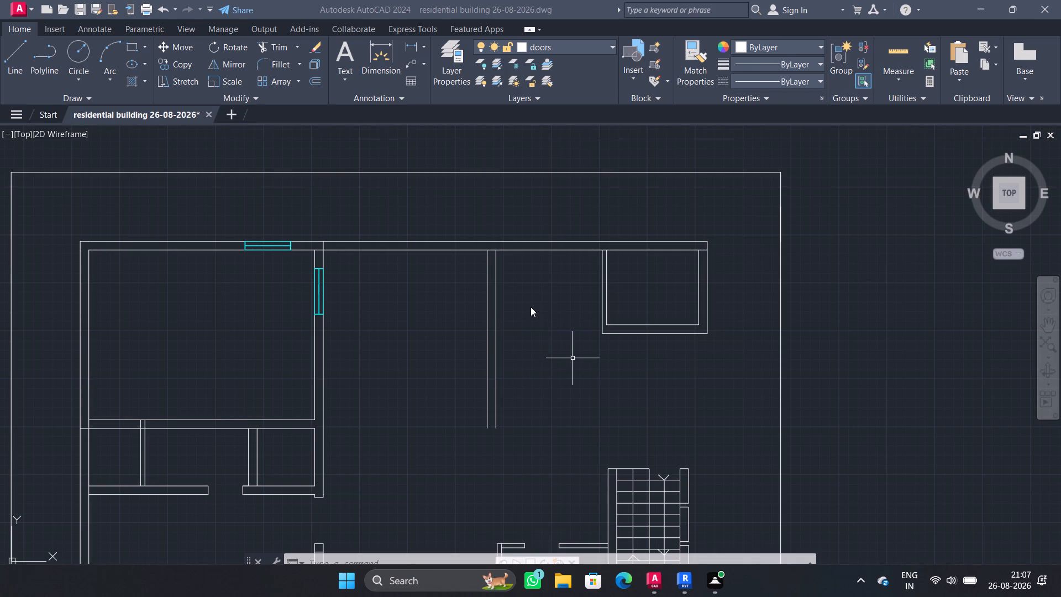
key(l)
key(Return)
click(577, 480)
scroll(493, 303, up, 1)
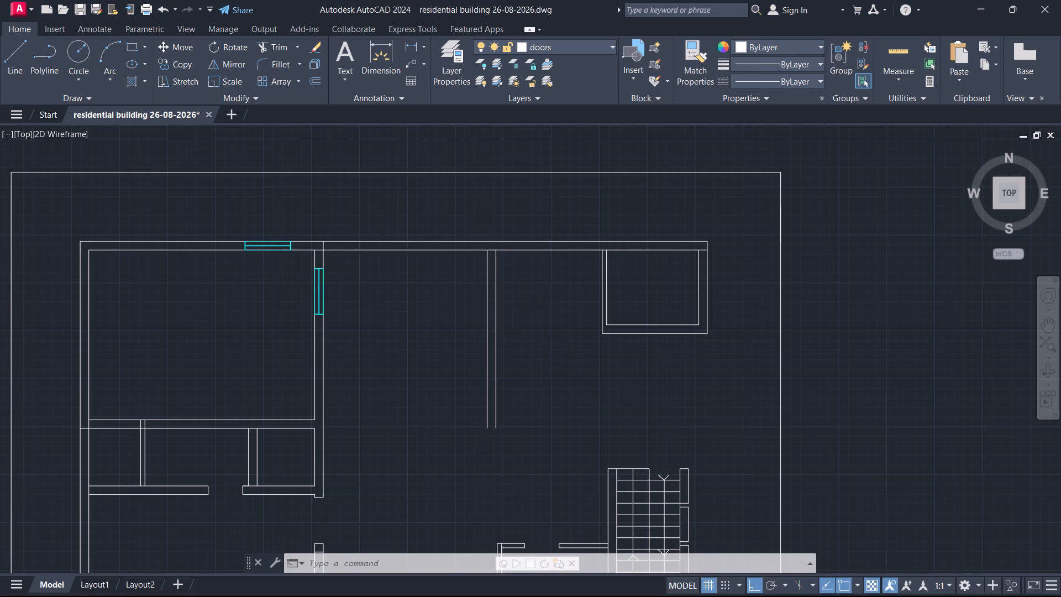
scroll(493, 303, up, 1)
key(l)
key(Return)
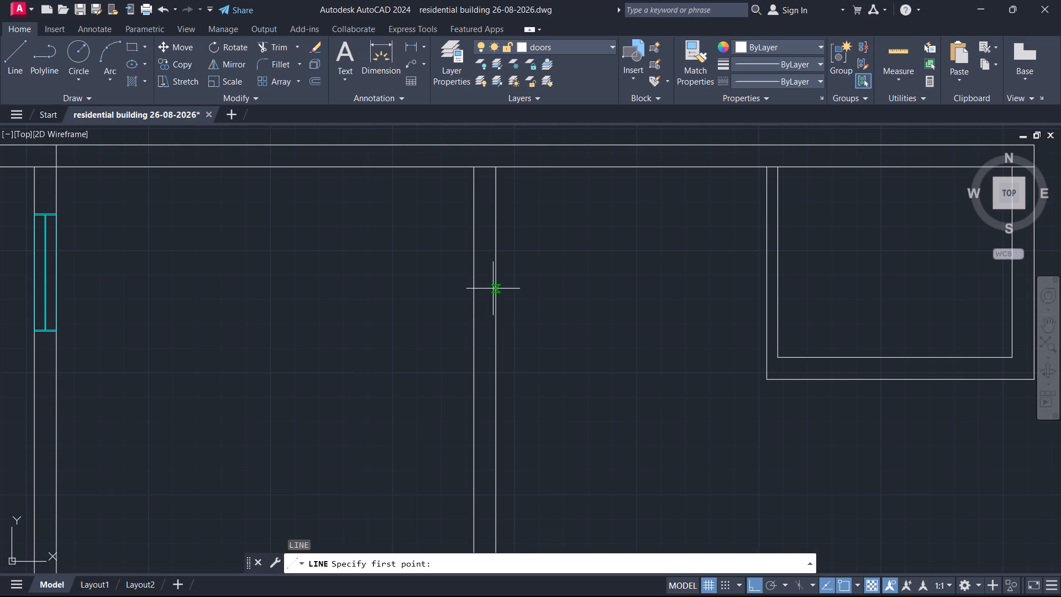
click(493, 289)
click(471, 294)
key(Escape)
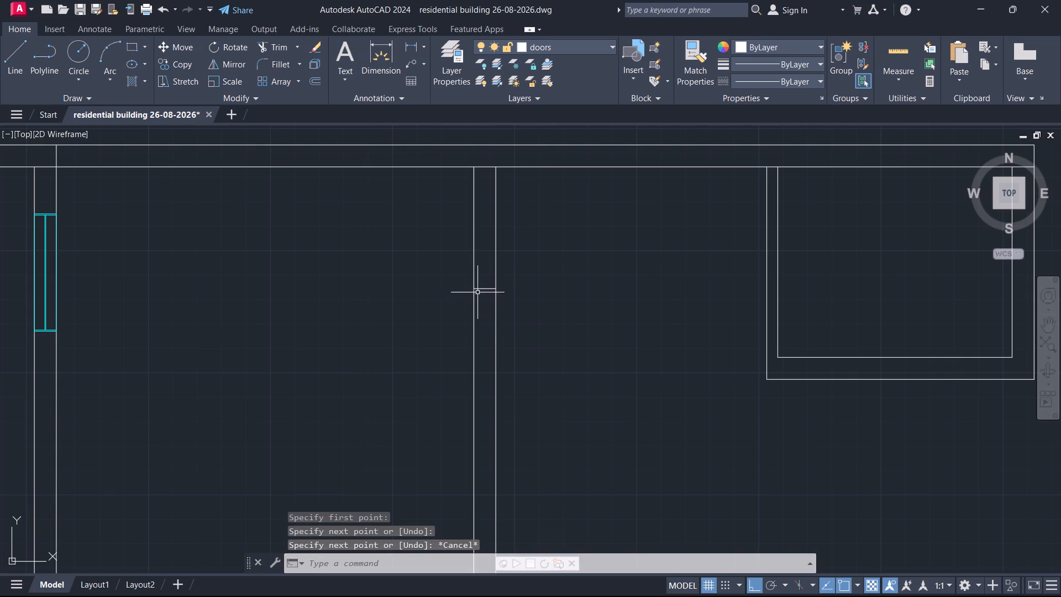
Trim both faces of that partition wall south of the new cross line, leaving a short stub off the north wall.
text(tr)
key(Return)
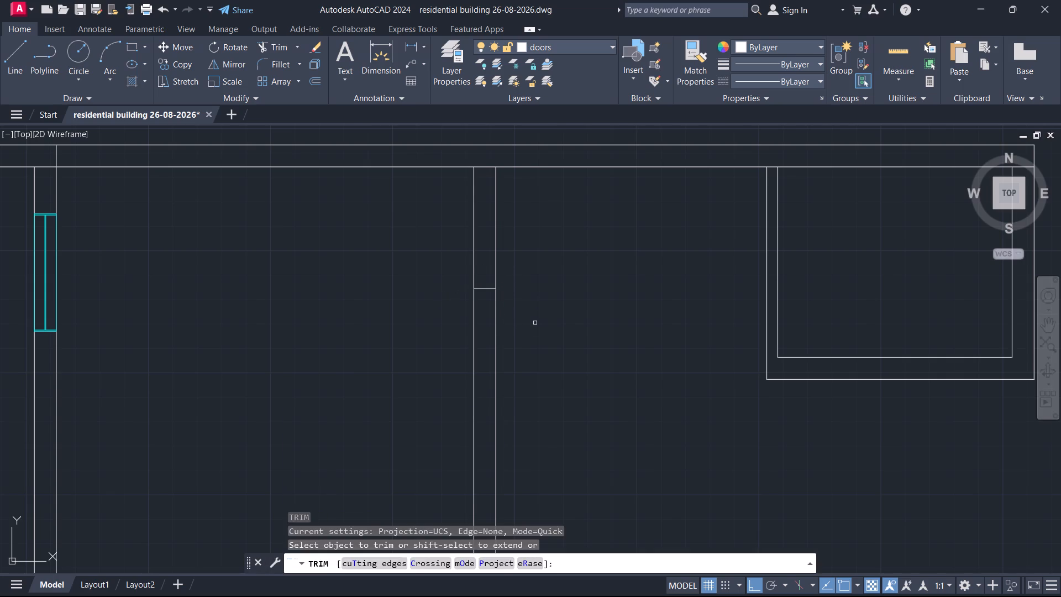
drag(536, 329, 461, 369)
scroll(554, 317, down, 3)
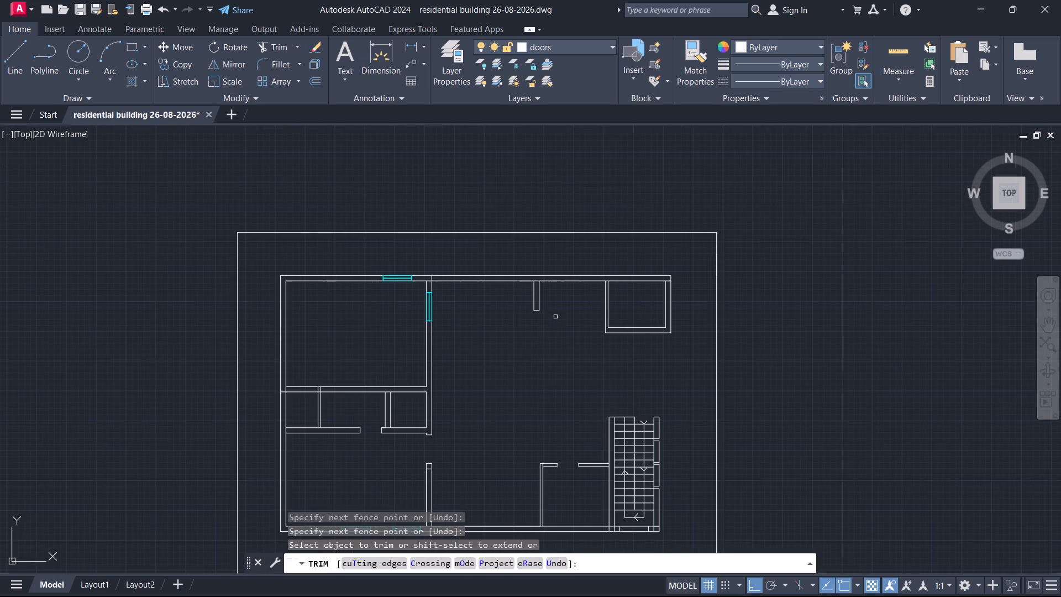
middle_drag(572, 345, 574, 308)
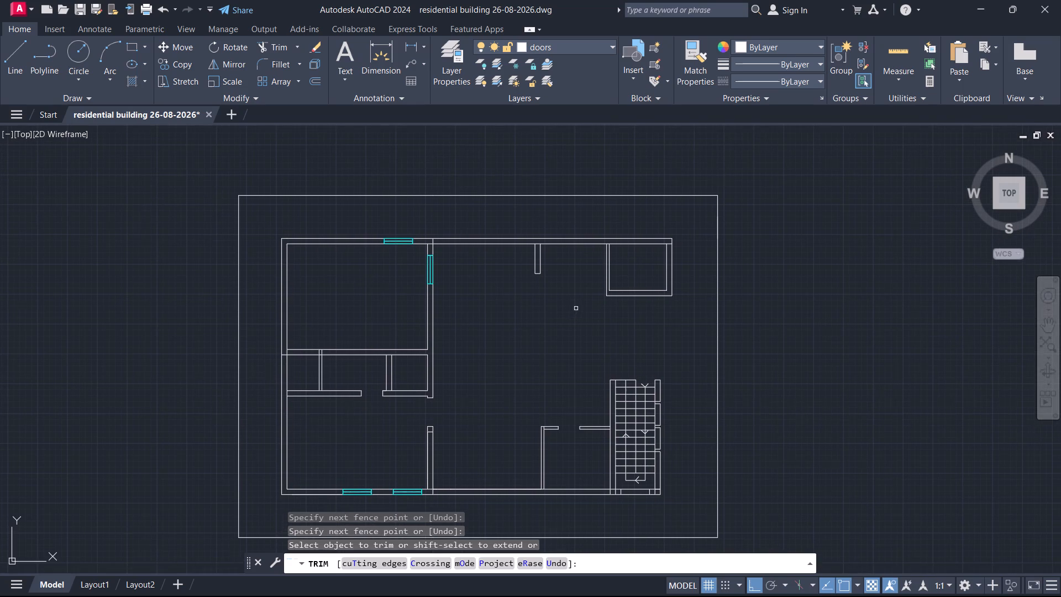
scroll(576, 308, down, 1)
scroll(580, 307, up, 1)
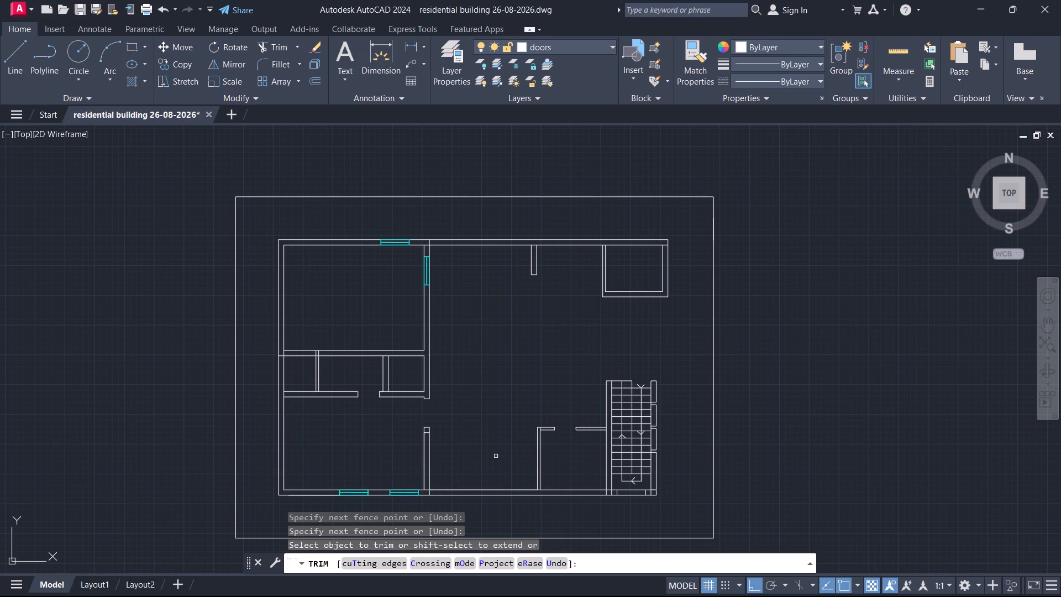
middle_drag(405, 477, 443, 386)
scroll(446, 384, up, 3)
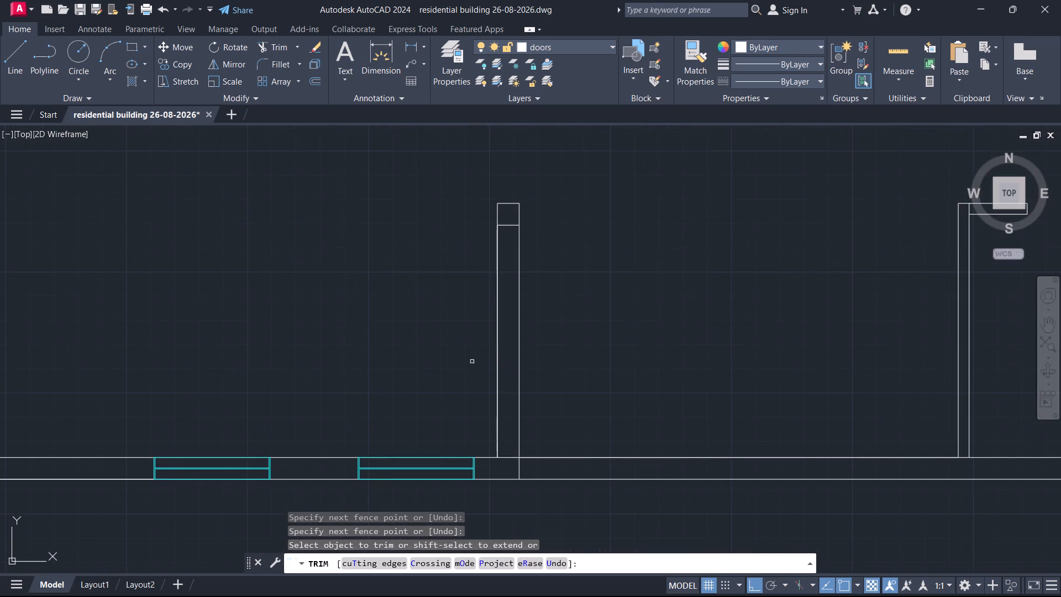
key(space)
key(space)
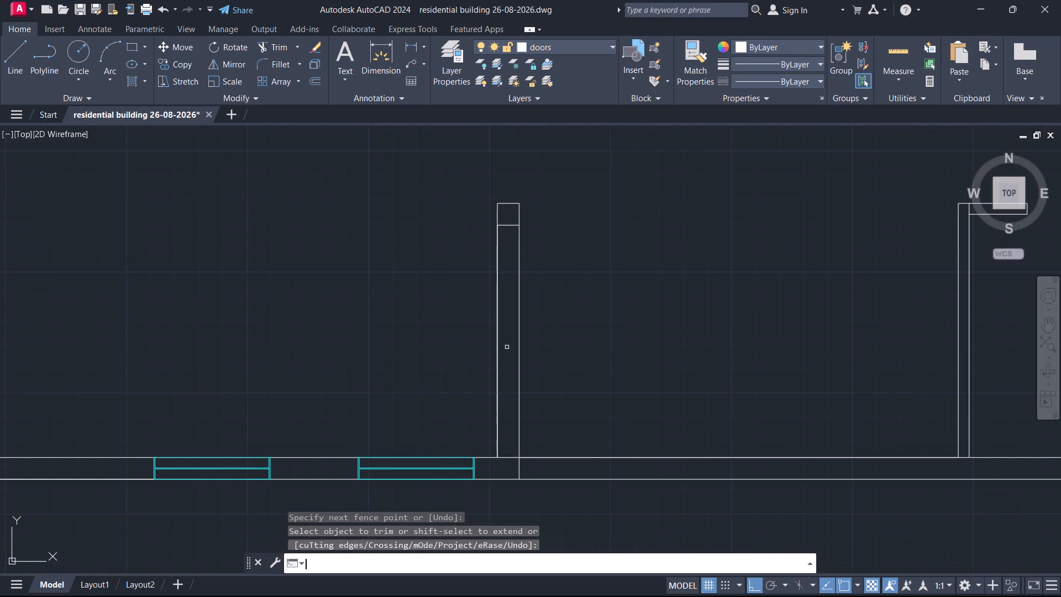
key(Escape)
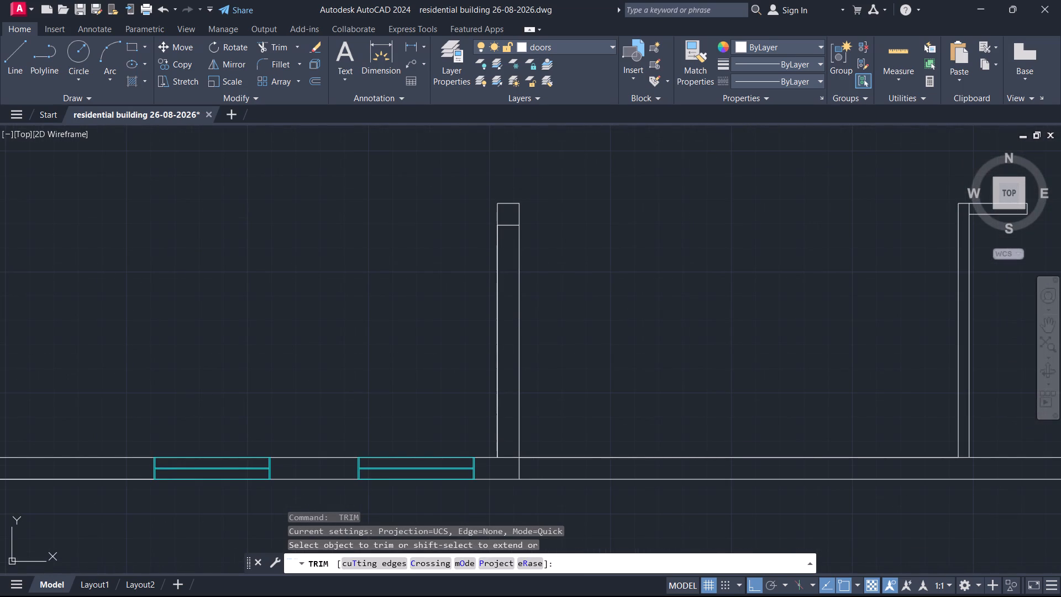
Offset the west face line of the southern partition wall 4'3" to the west.
key(o)
key(Return)
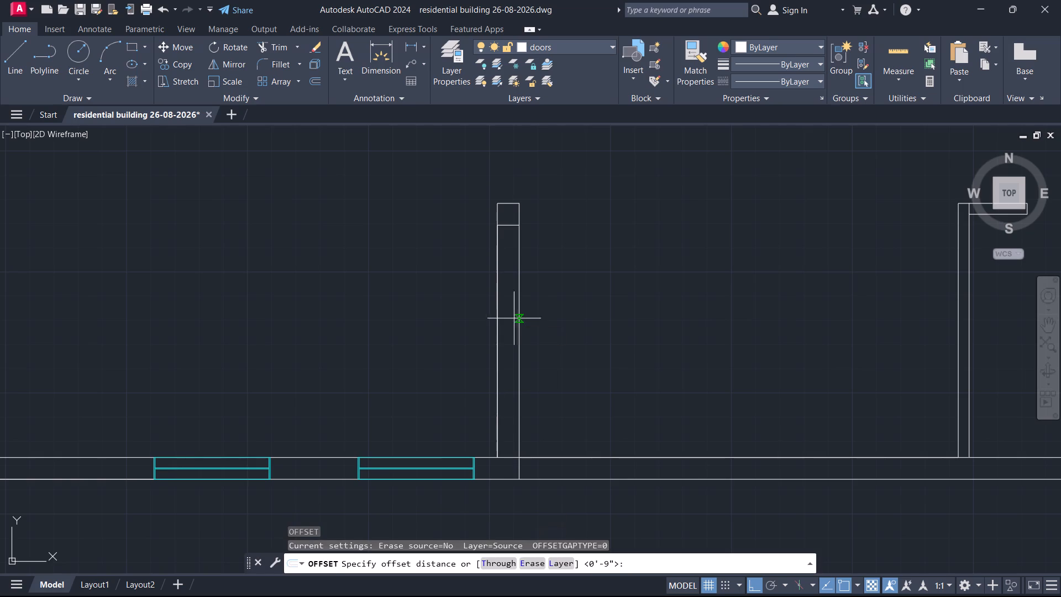
click(496, 326)
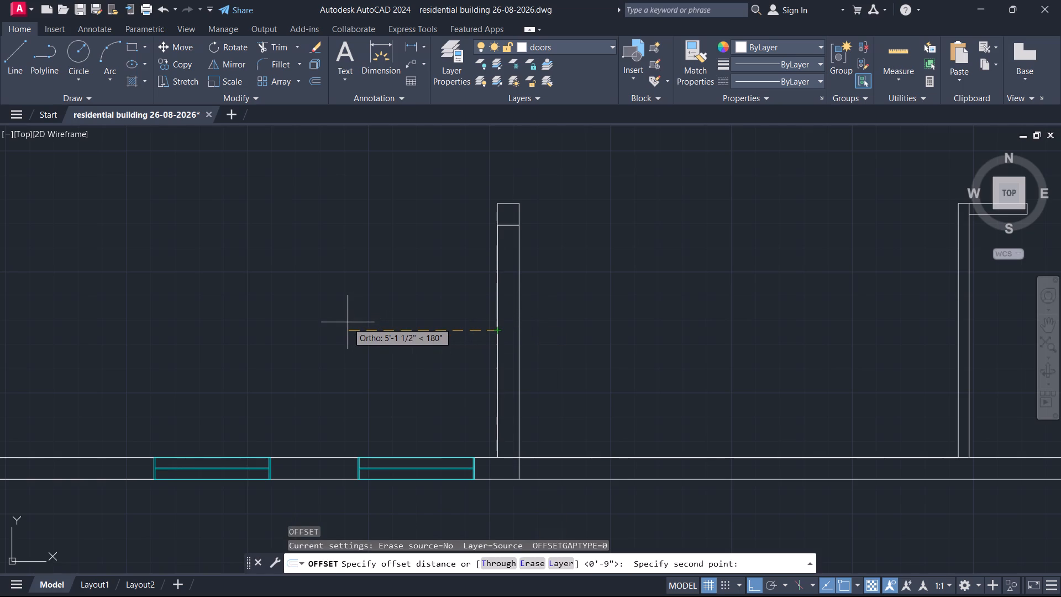
text(4'3")
key(Return)
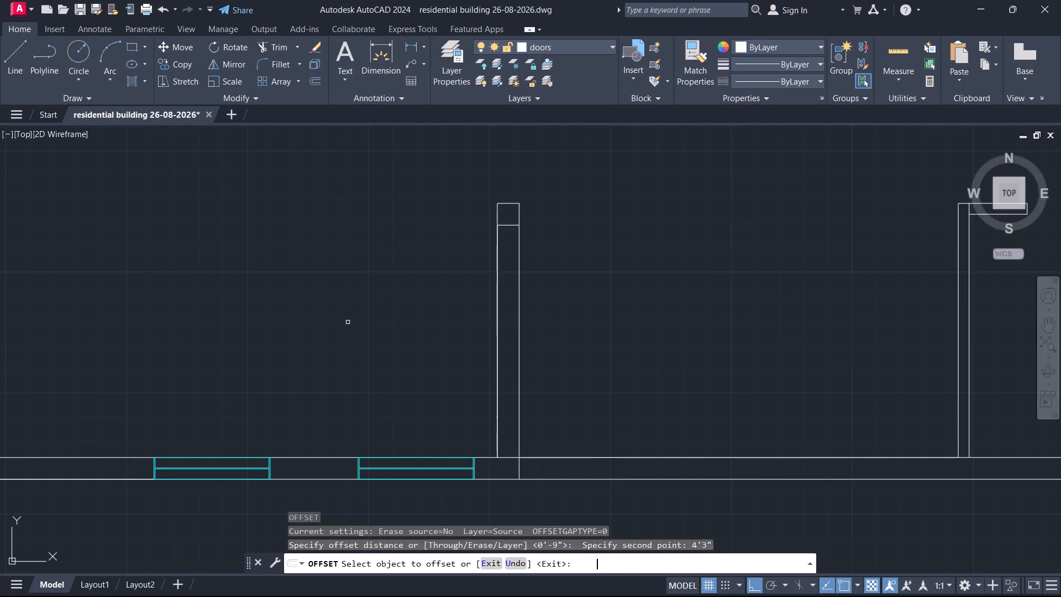
click(496, 287)
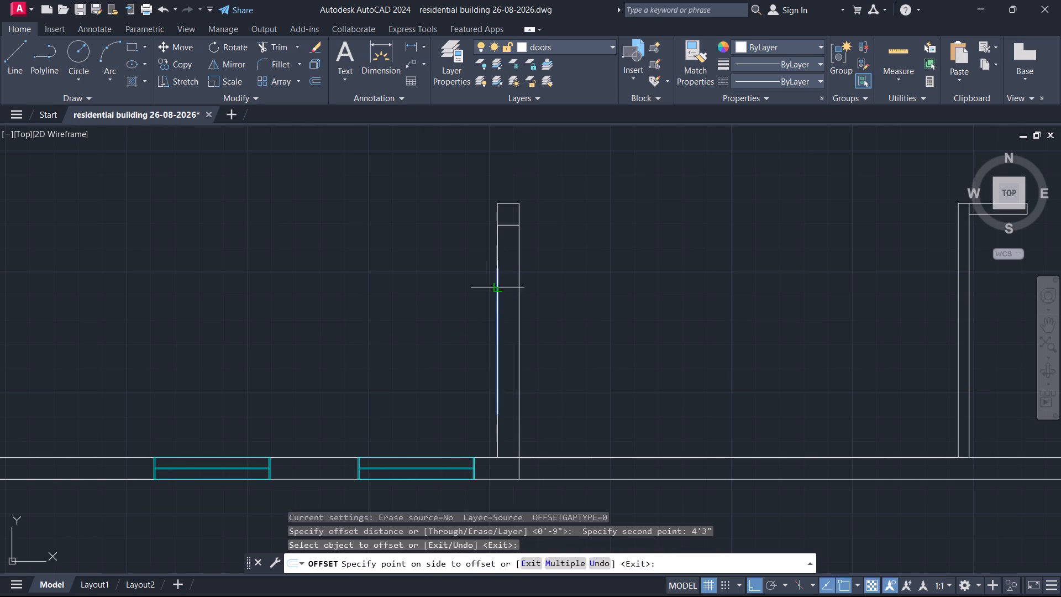
click(328, 320)
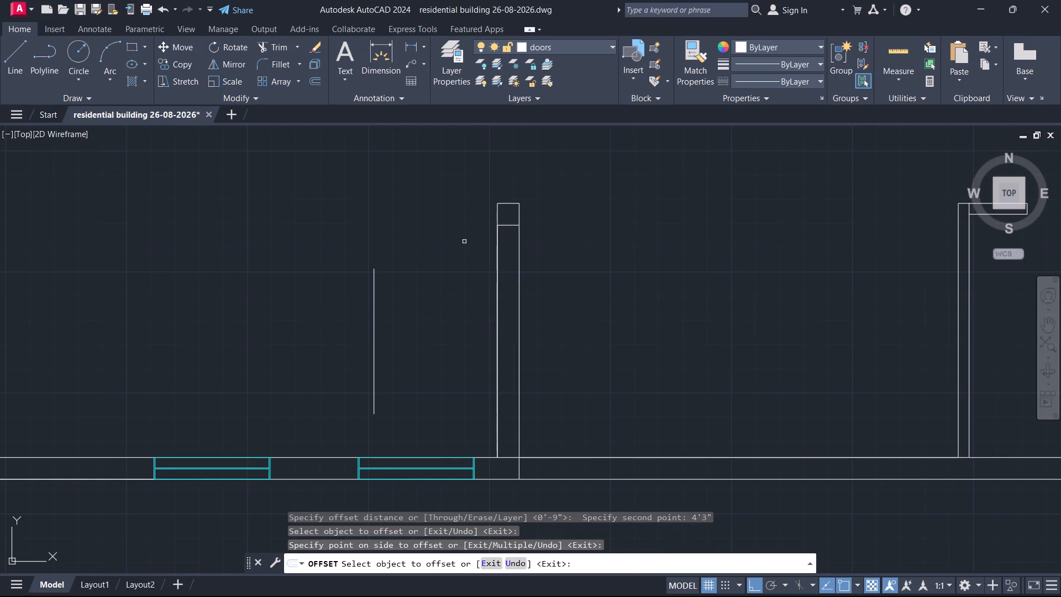
key(Escape)
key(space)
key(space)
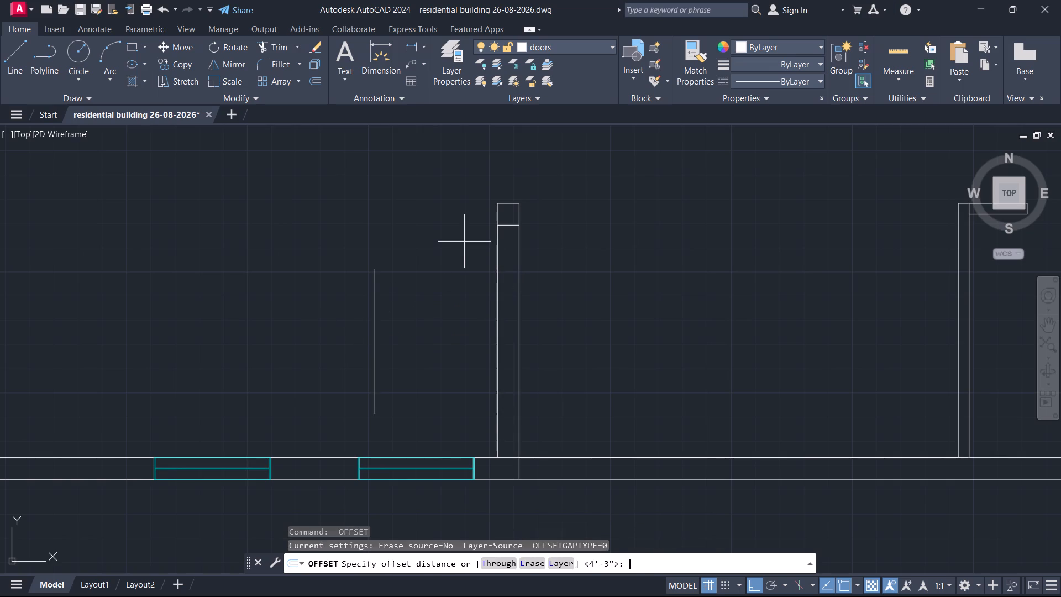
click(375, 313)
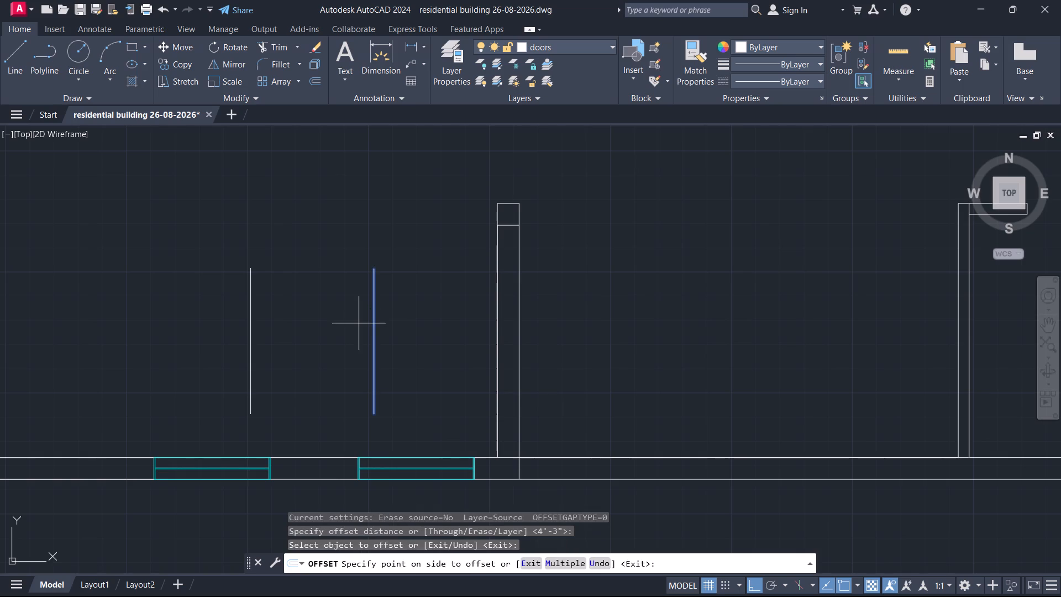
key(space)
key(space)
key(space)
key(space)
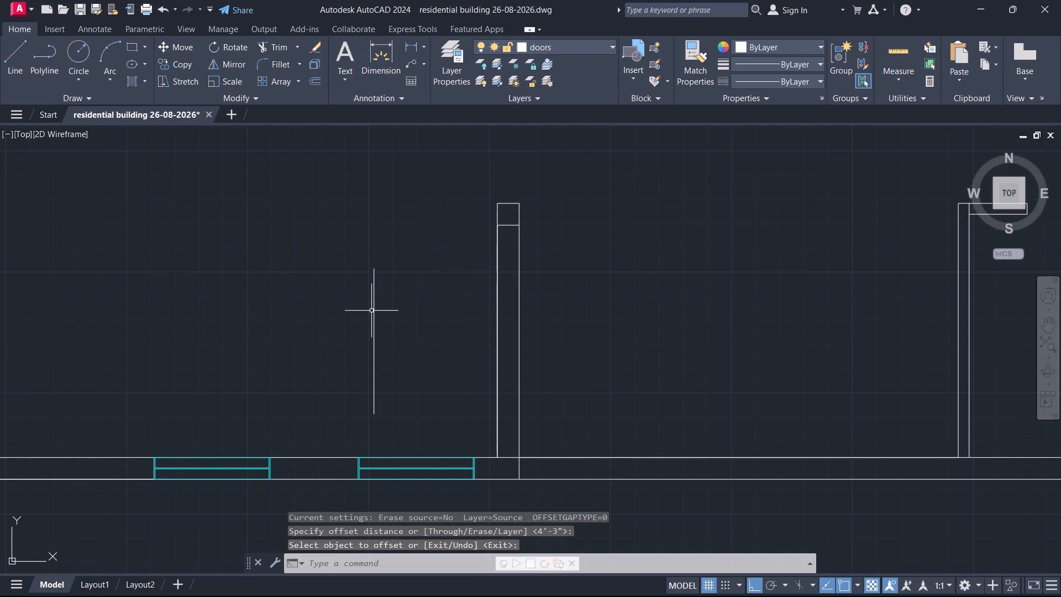
Offset the new vertical line 4.5" to the west to form the second face of the wall.
key(space)
click(374, 311)
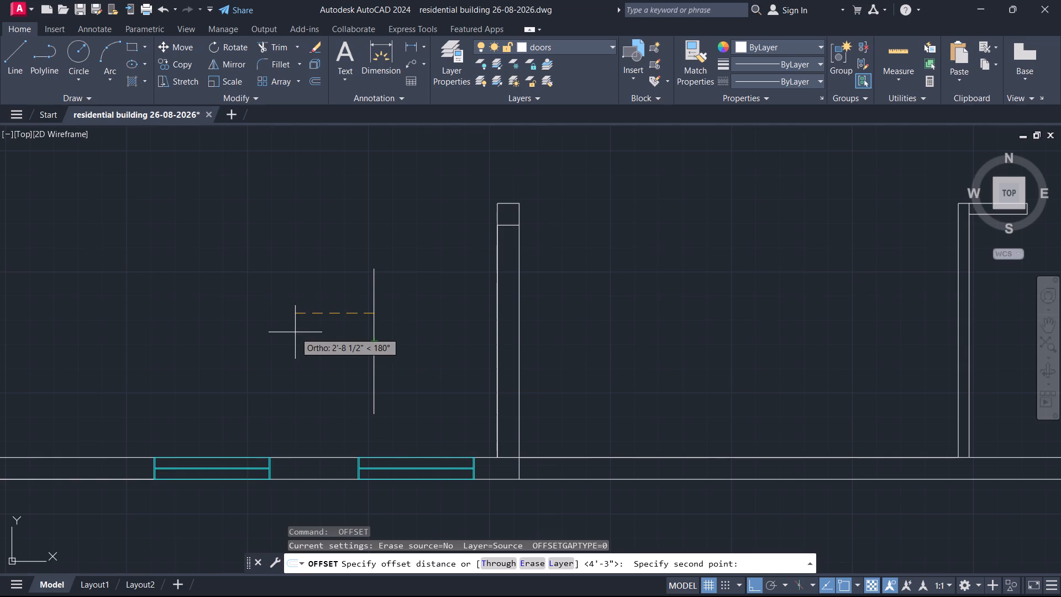
text(4.5")
key(Return)
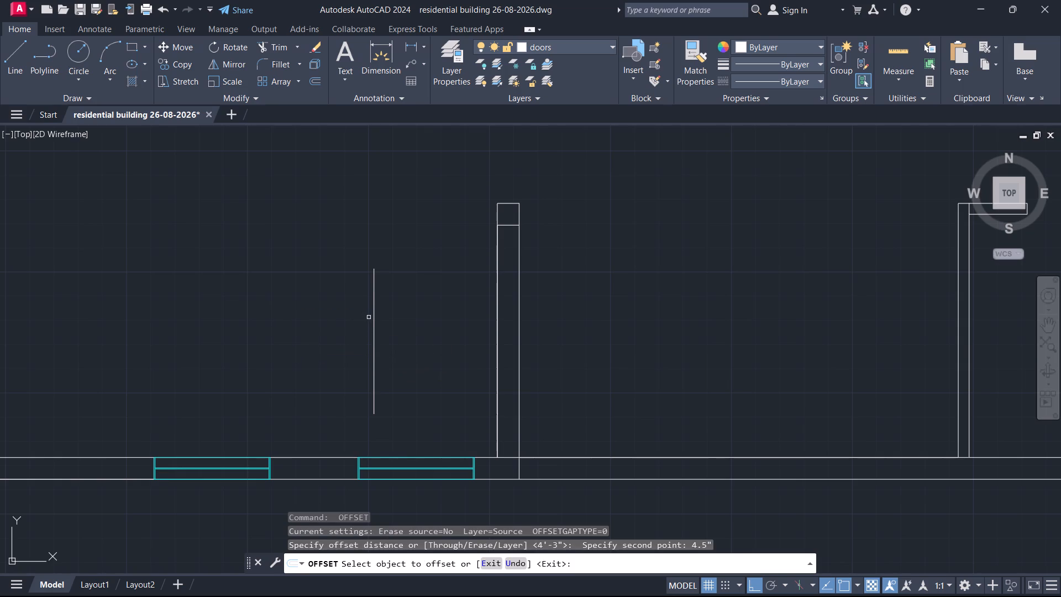
click(374, 317)
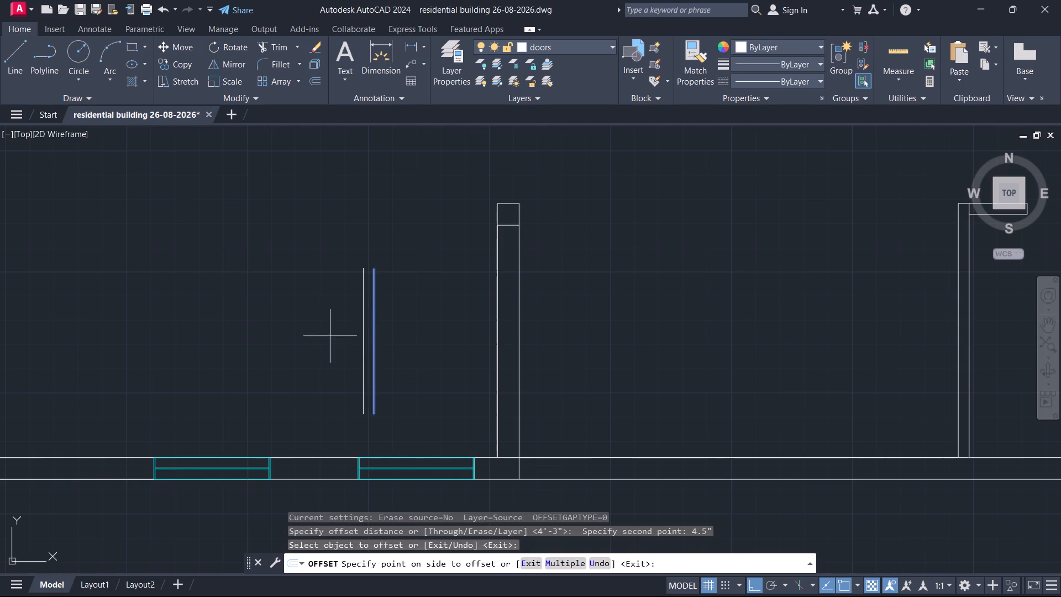
click(330, 336)
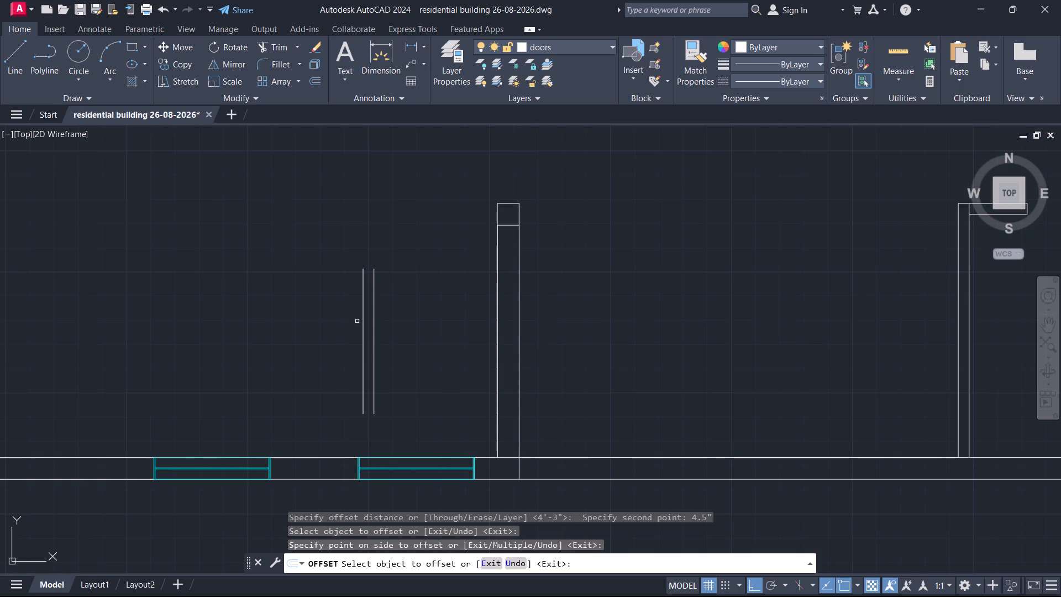
key(Escape)
Extend both lines of the new 4.5" wall south to the south wall's inner face.
text(ex)
key(Return)
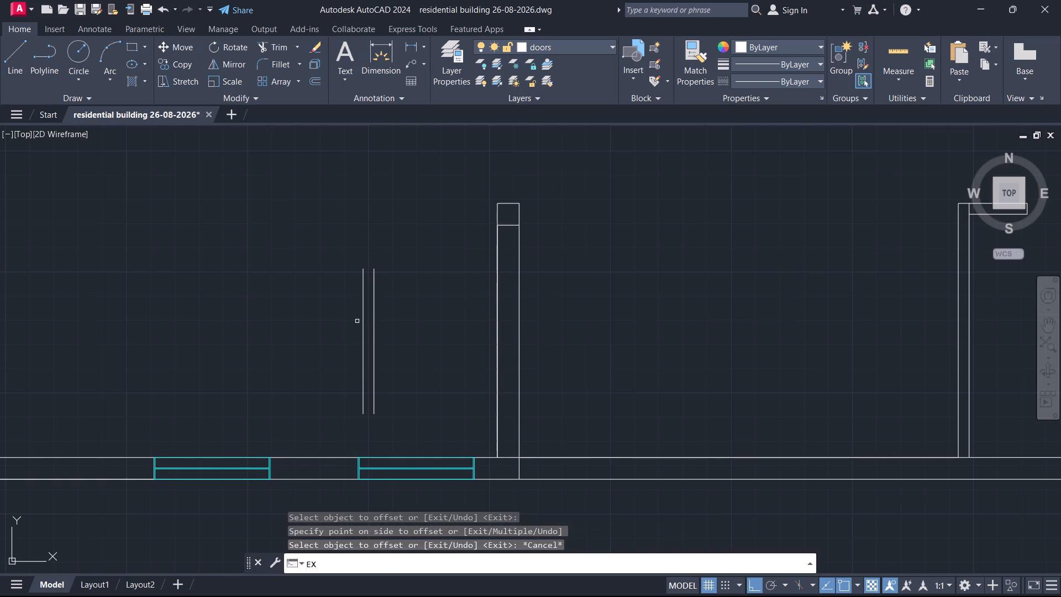
click(376, 355)
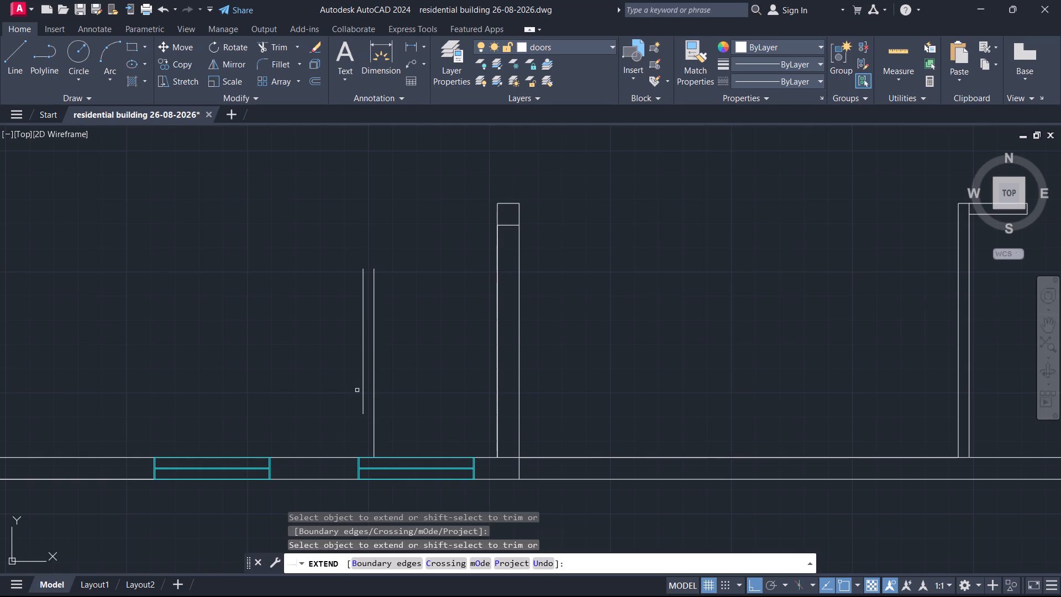
click(362, 390)
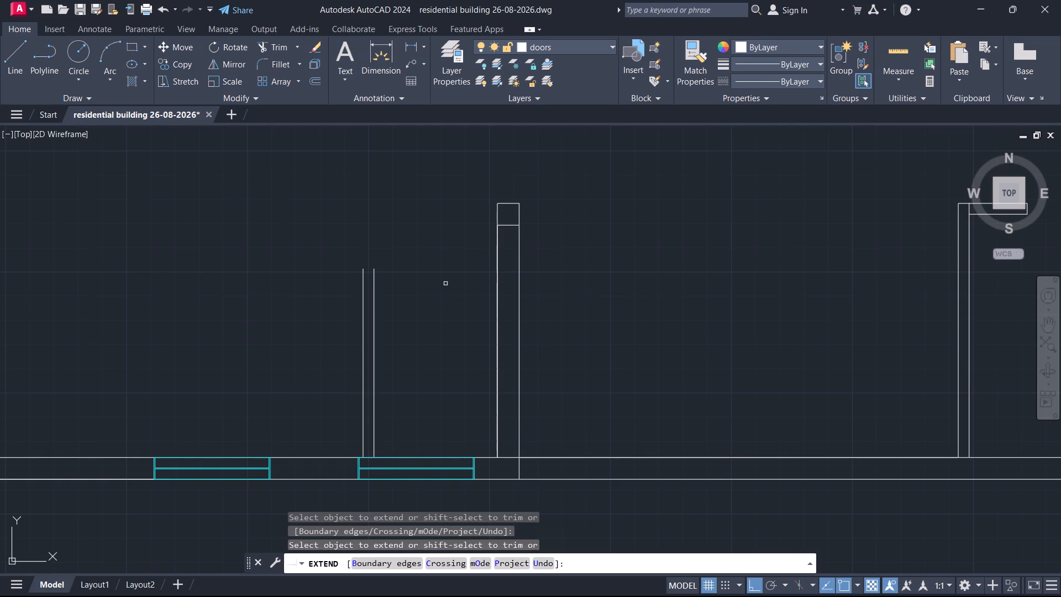
key(Escape)
Draw an 8' vertical line north from the south wall's inner face, just east of the new 4.5" wall.
key(l)
key(Return)
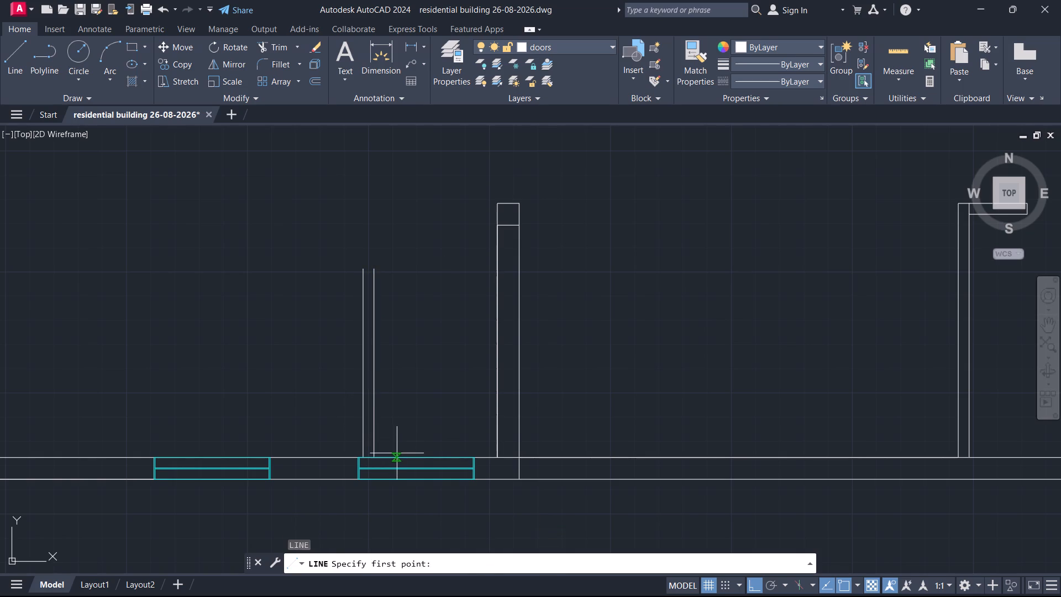
drag(397, 453, 400, 426)
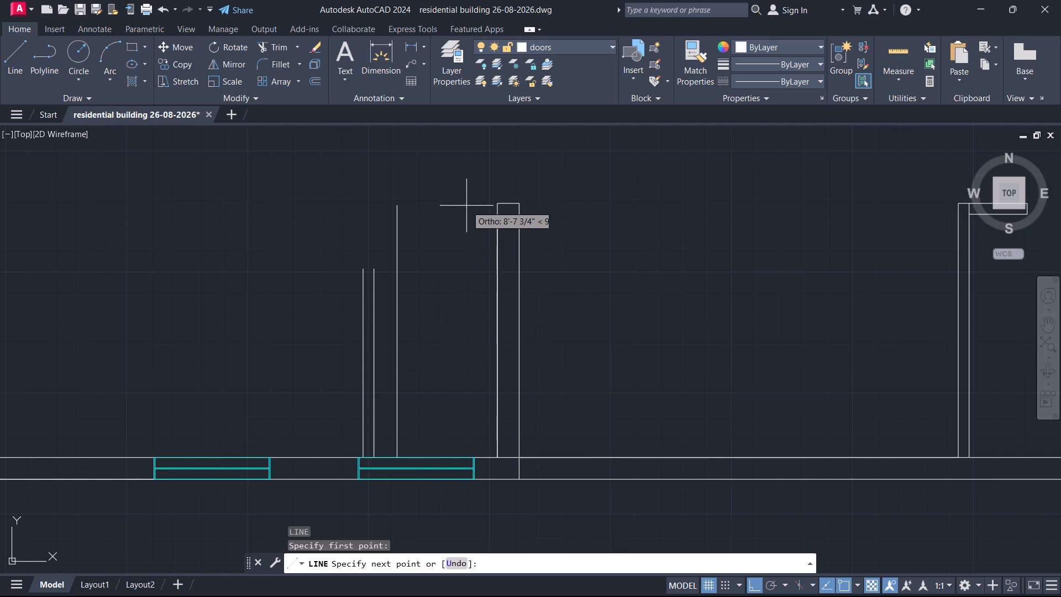
text(8')
key(Return)
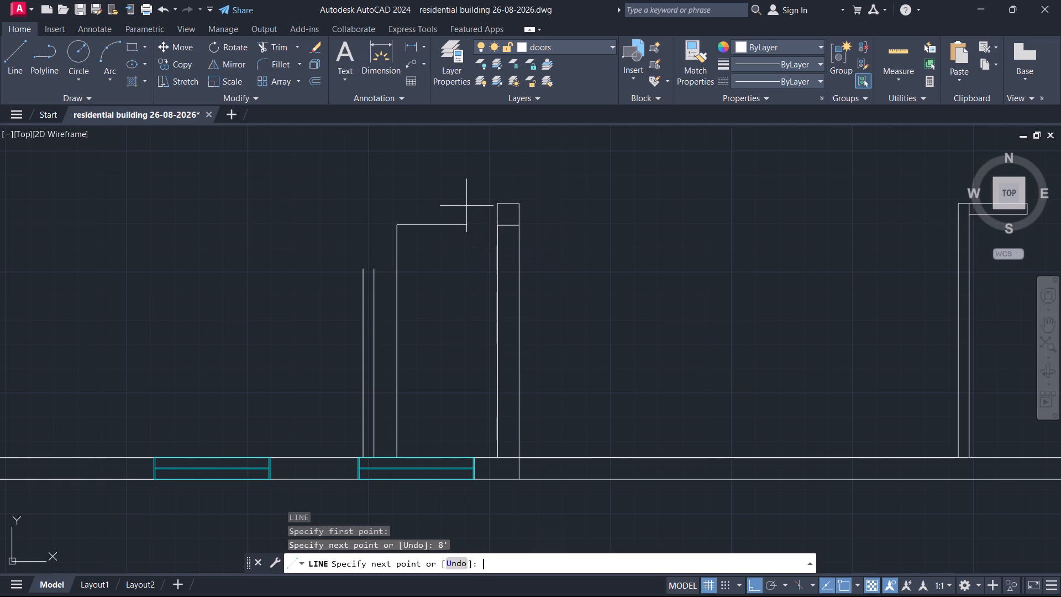
key(Escape)
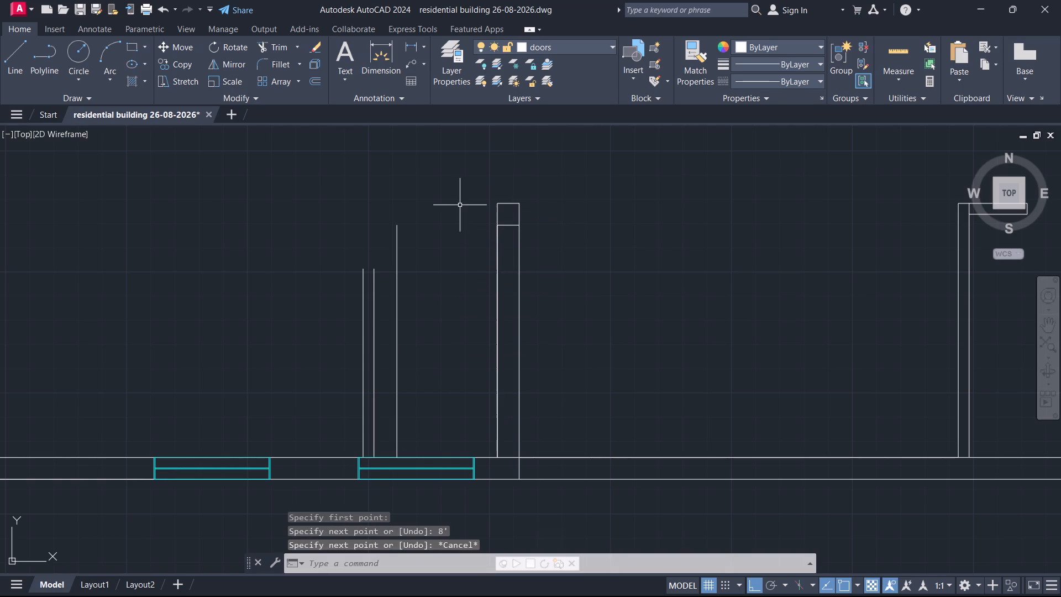
Draw lines continuing both faces of the new 4.5" wall north to the level of the 8' line's top end.
scroll(366, 214, up, 3)
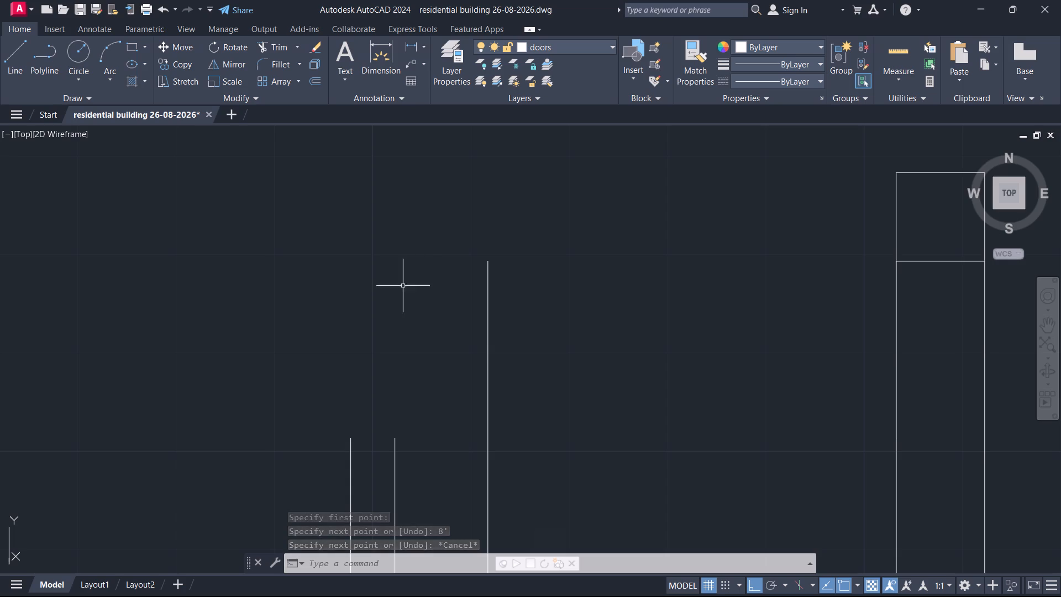
key(l)
key(Return)
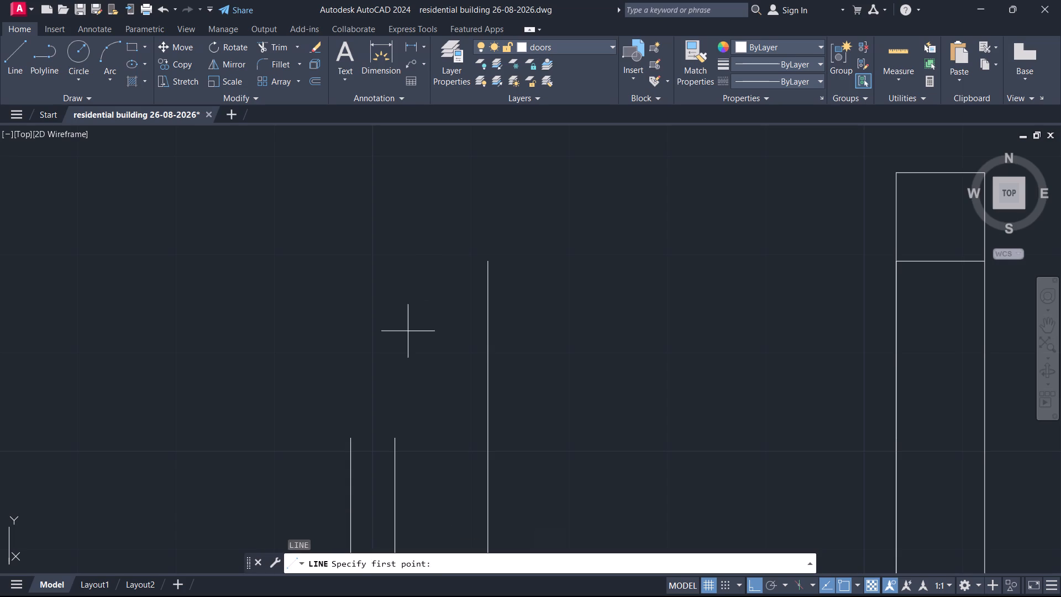
drag(392, 433, 392, 423)
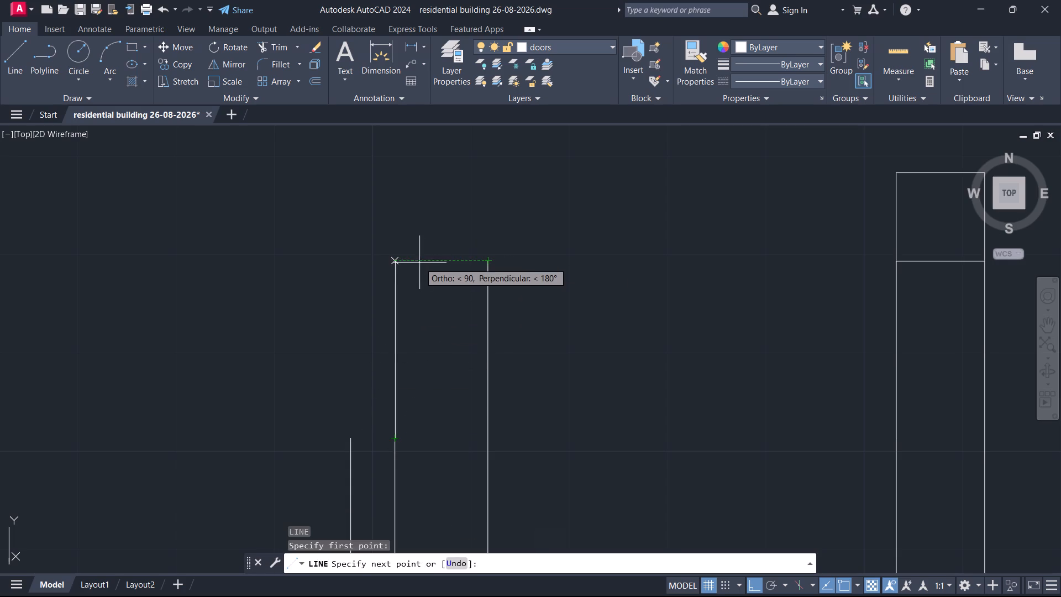
click(392, 262)
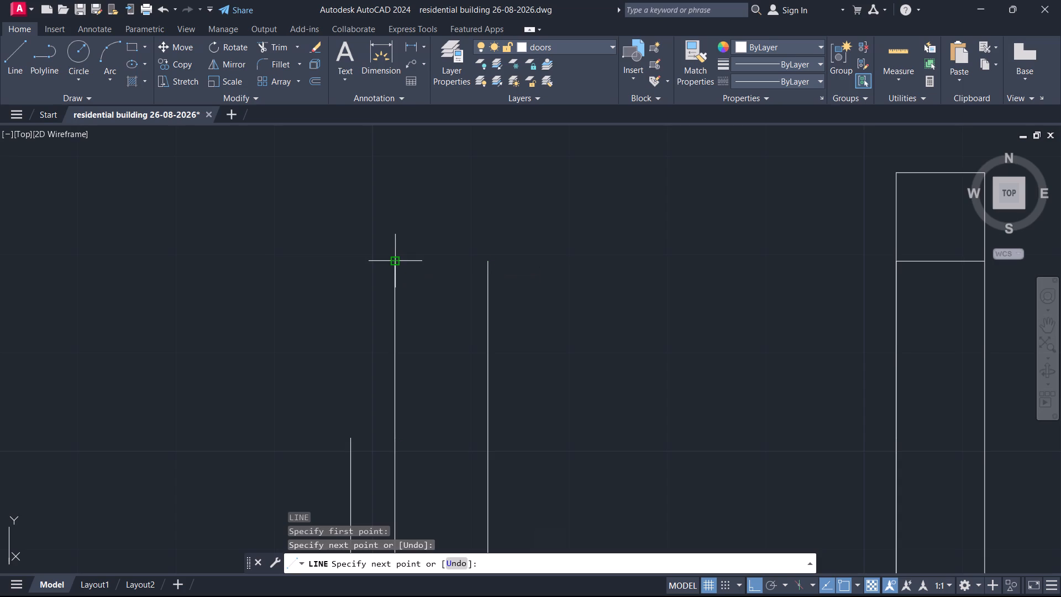
key(space)
key(space)
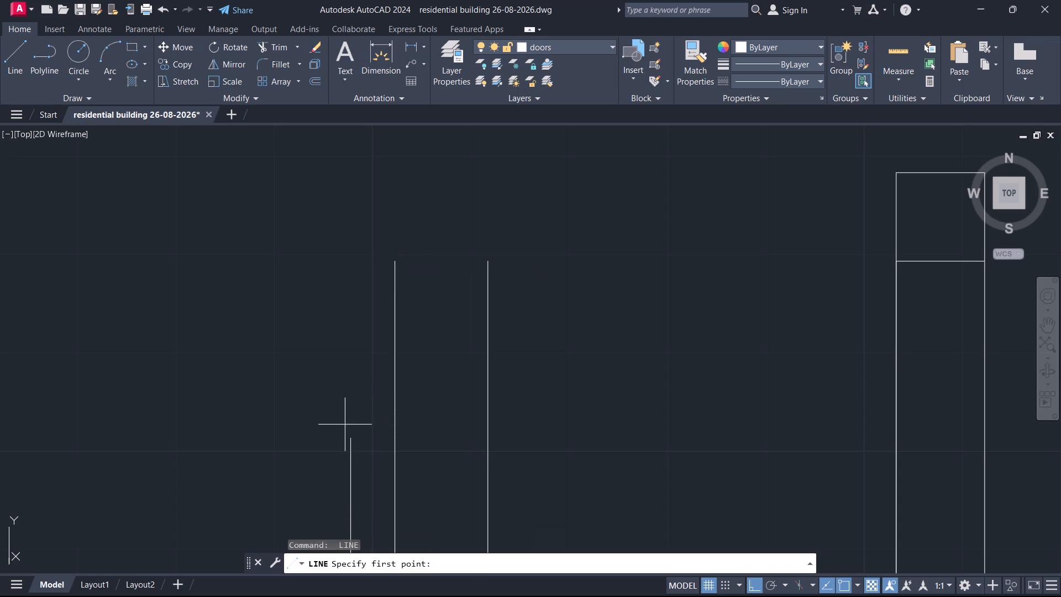
click(352, 439)
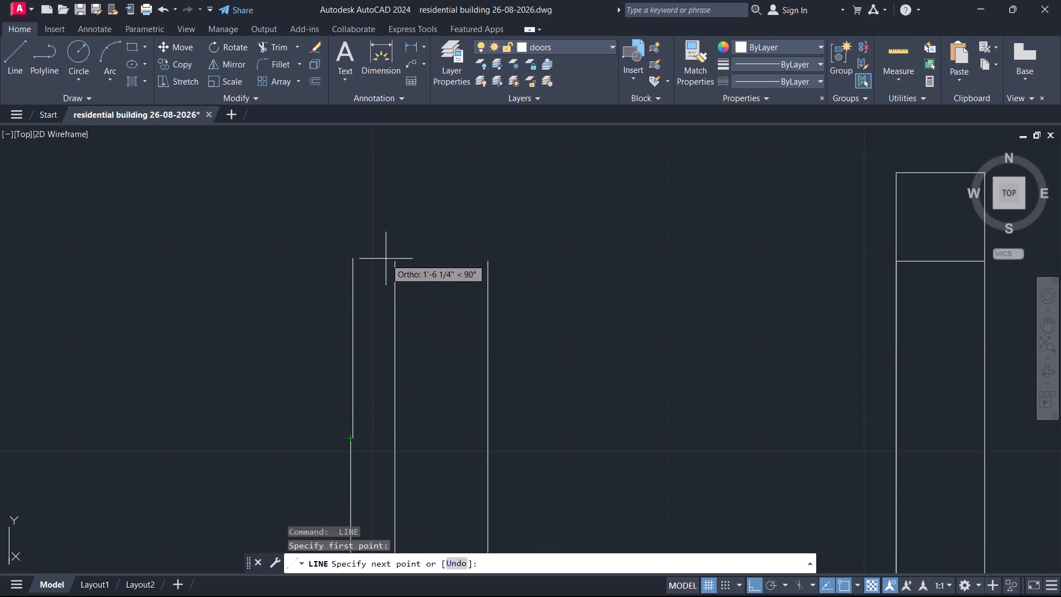
click(354, 261)
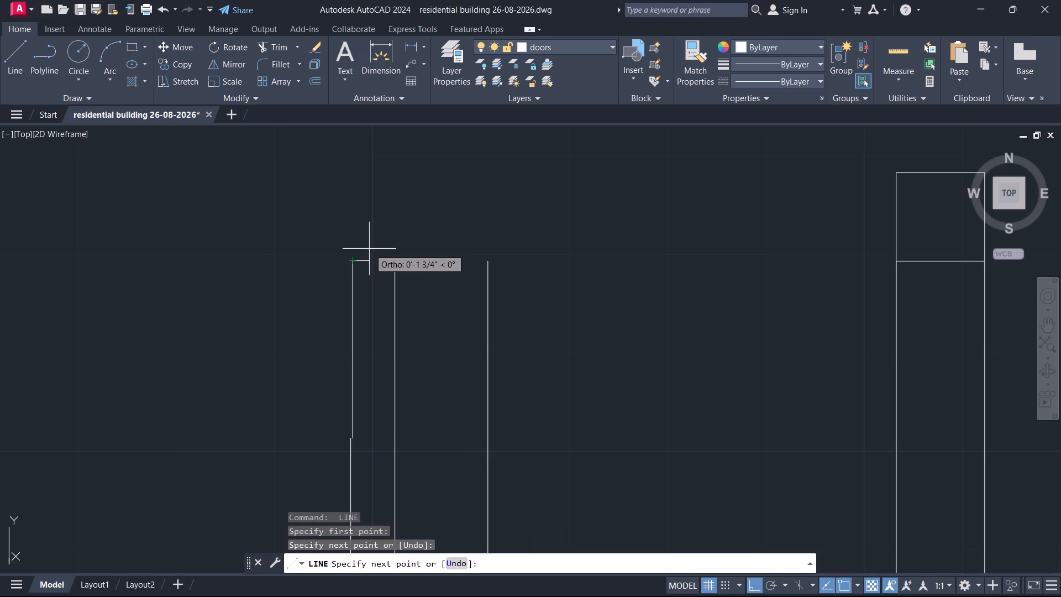
key(Escape)
Move the western extension line west so its lower end meets the top of the wall's west face line.
drag(368, 283, 330, 311)
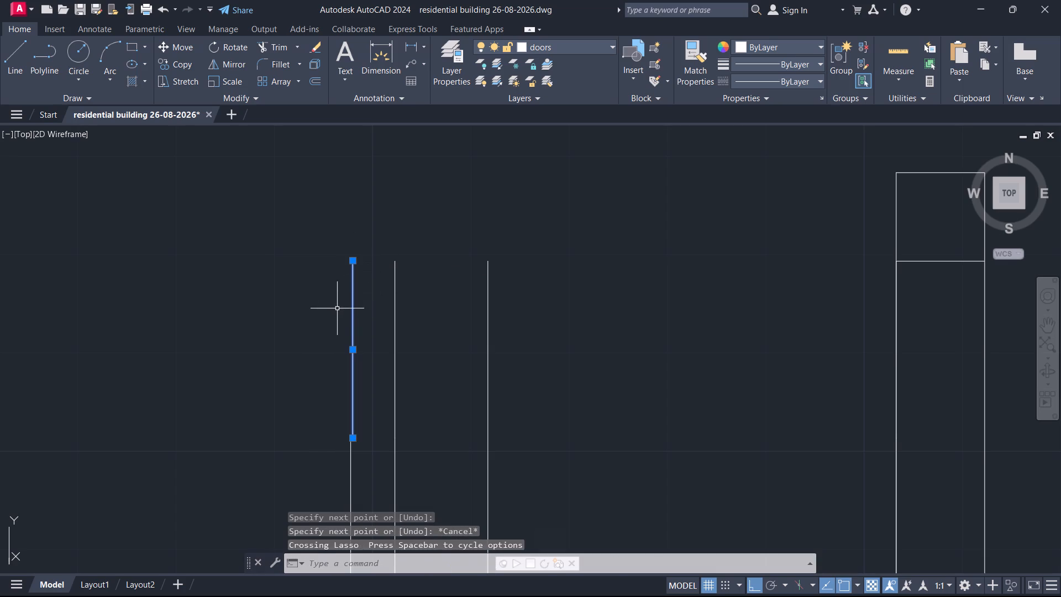
key(m)
key(Return)
scroll(353, 427, up, 4)
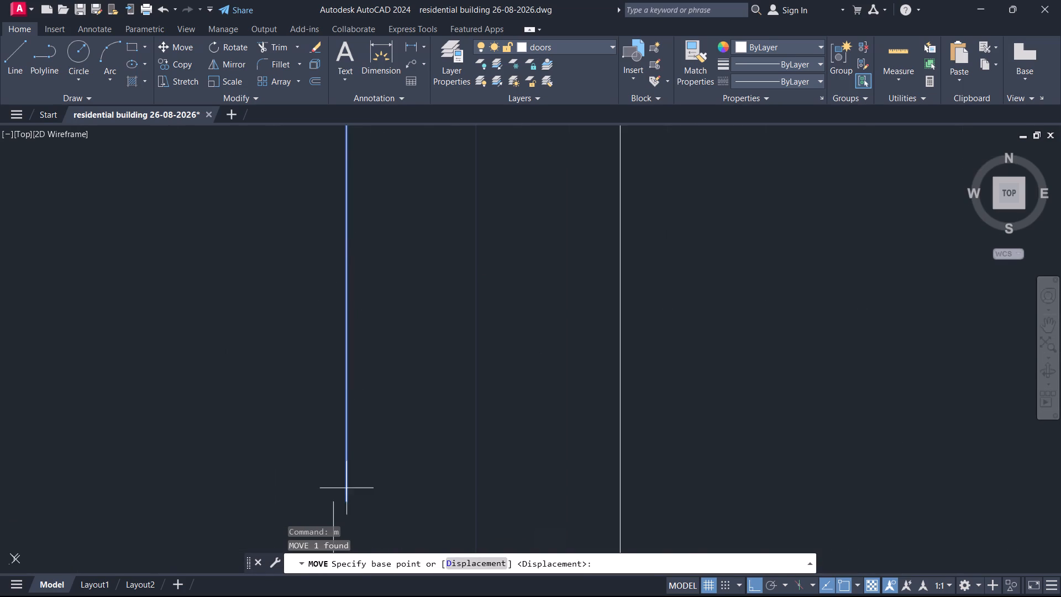
click(343, 501)
click(338, 502)
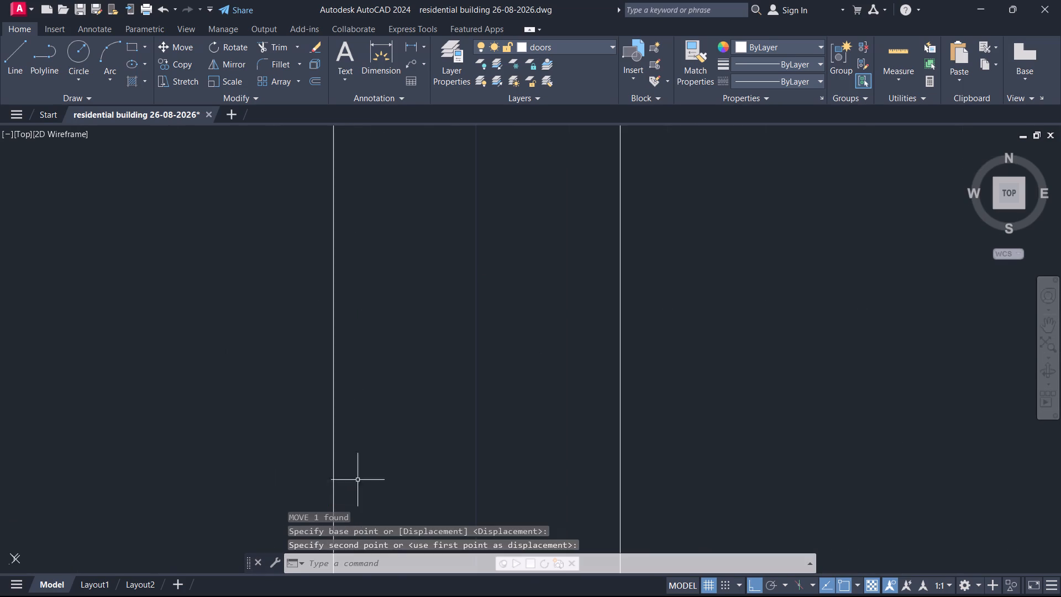
key(Escape)
Erase the 8' vertical reference line east of the 4.5" wall.
scroll(401, 415, down, 5)
drag(496, 339, 483, 349)
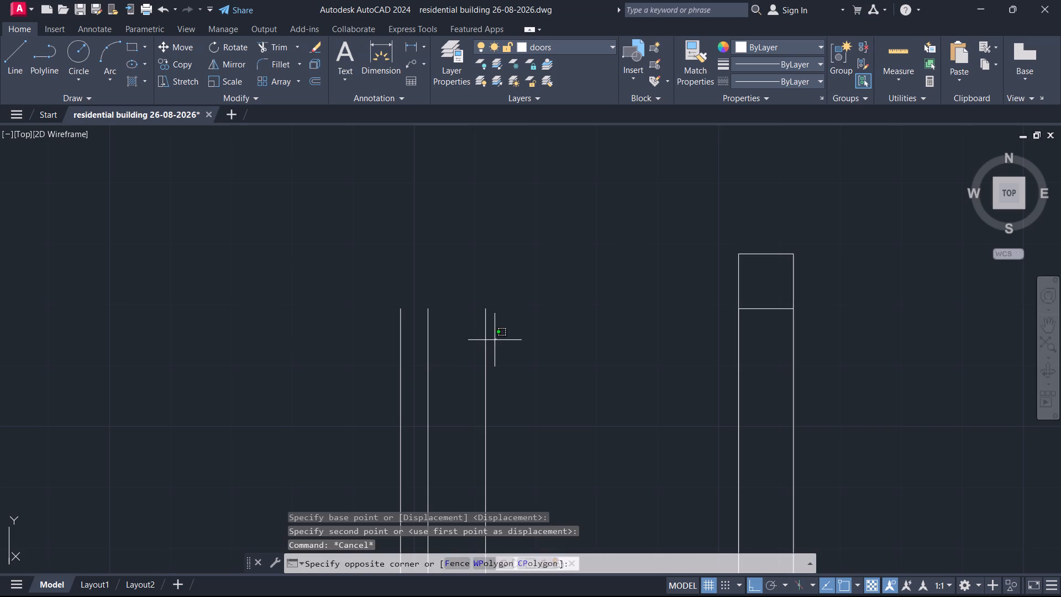
drag(483, 349, 455, 369)
key(e)
key(Return)
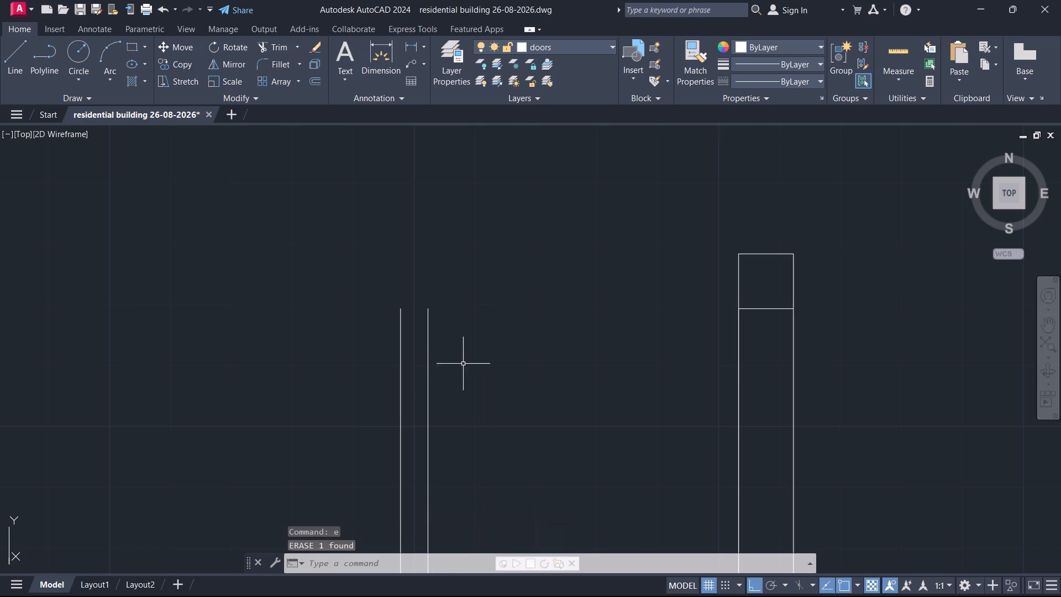
Cap the 4.5" wall's north end and draw a 1'3" long, 4.5" thick wall stub east from it.
key(l)
key(Return)
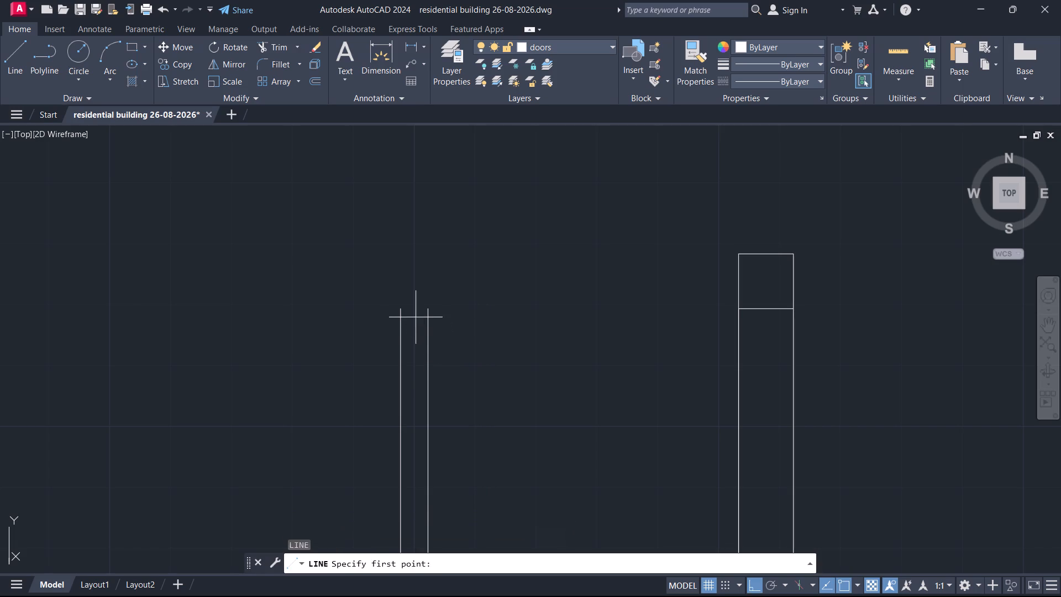
click(397, 306)
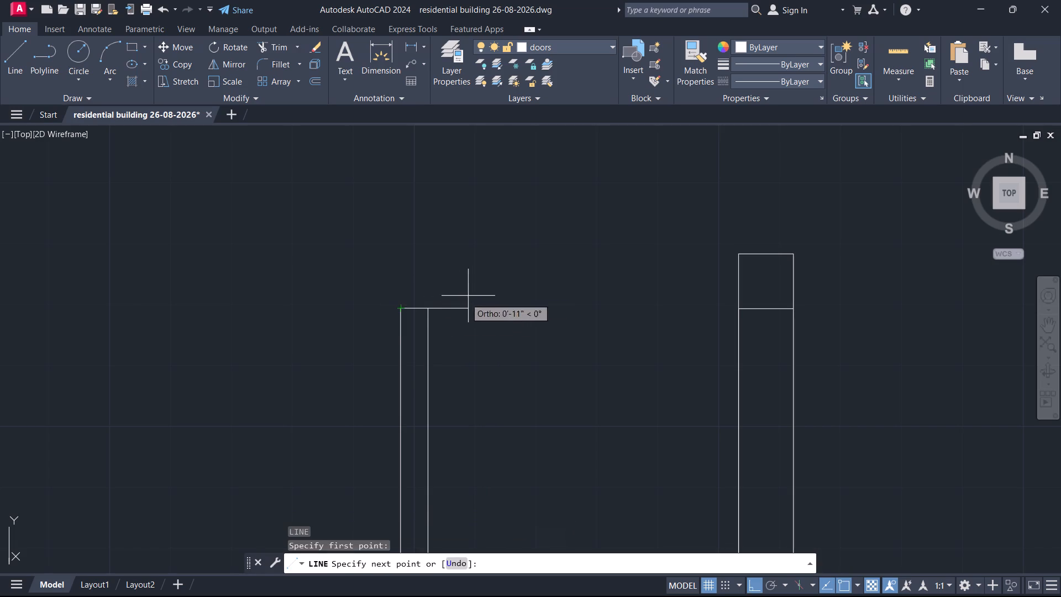
click(429, 310)
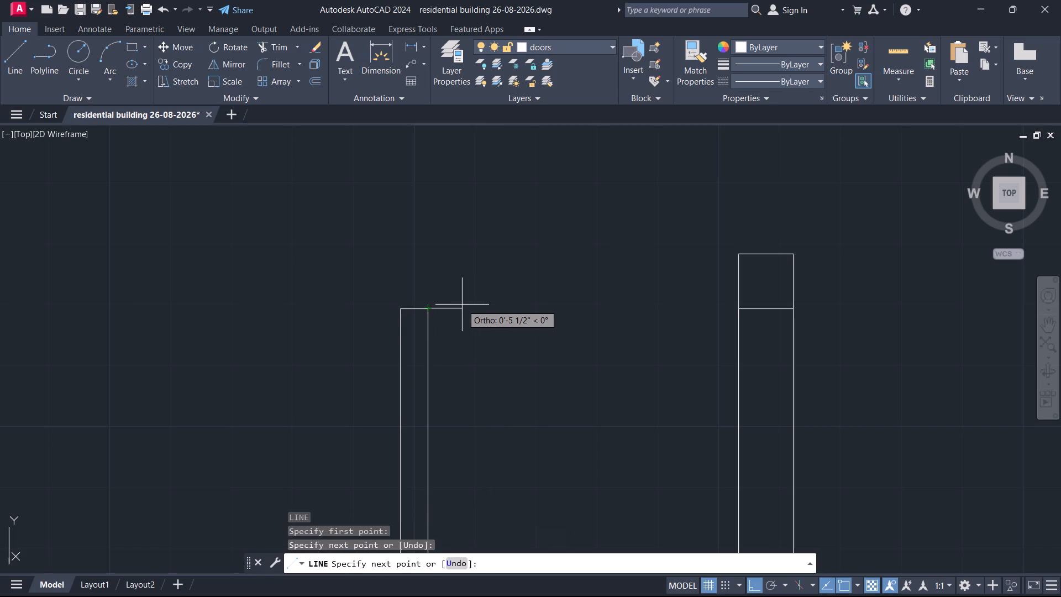
text(1'3")
key(Return)
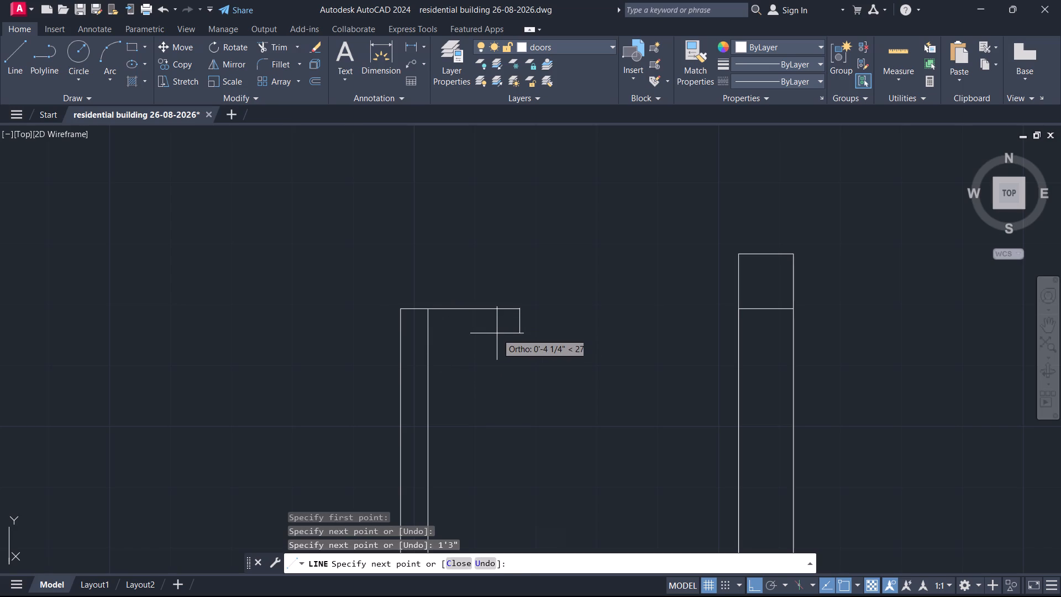
text(4.5")
key(Return)
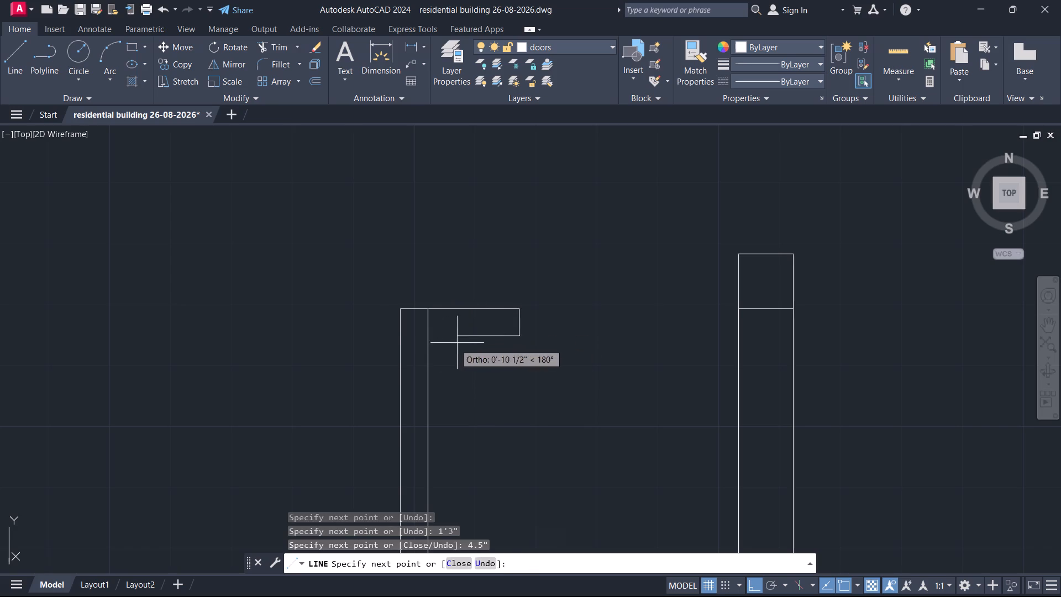
click(428, 339)
key(Escape)
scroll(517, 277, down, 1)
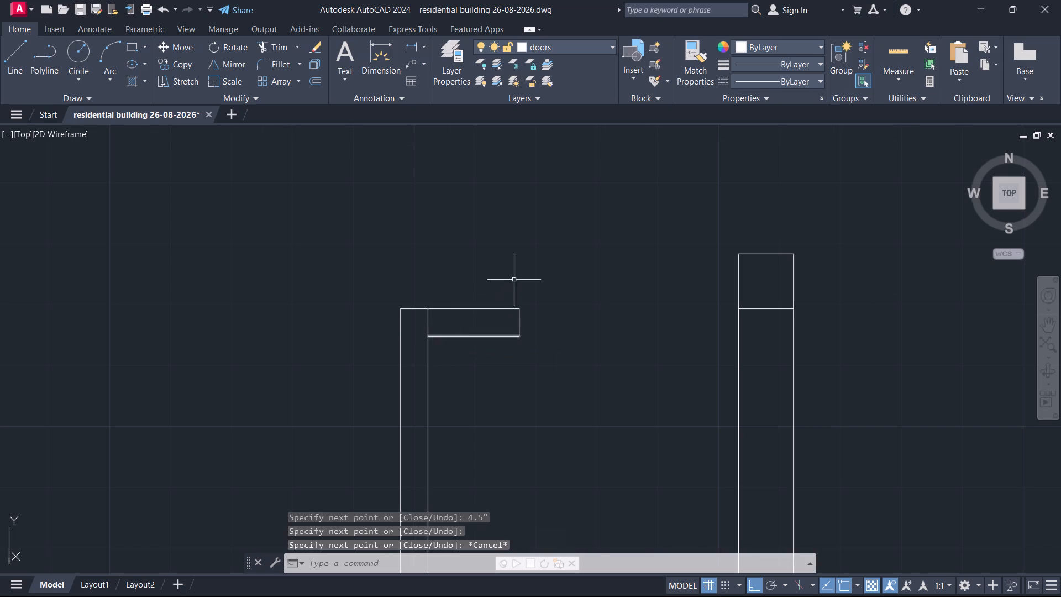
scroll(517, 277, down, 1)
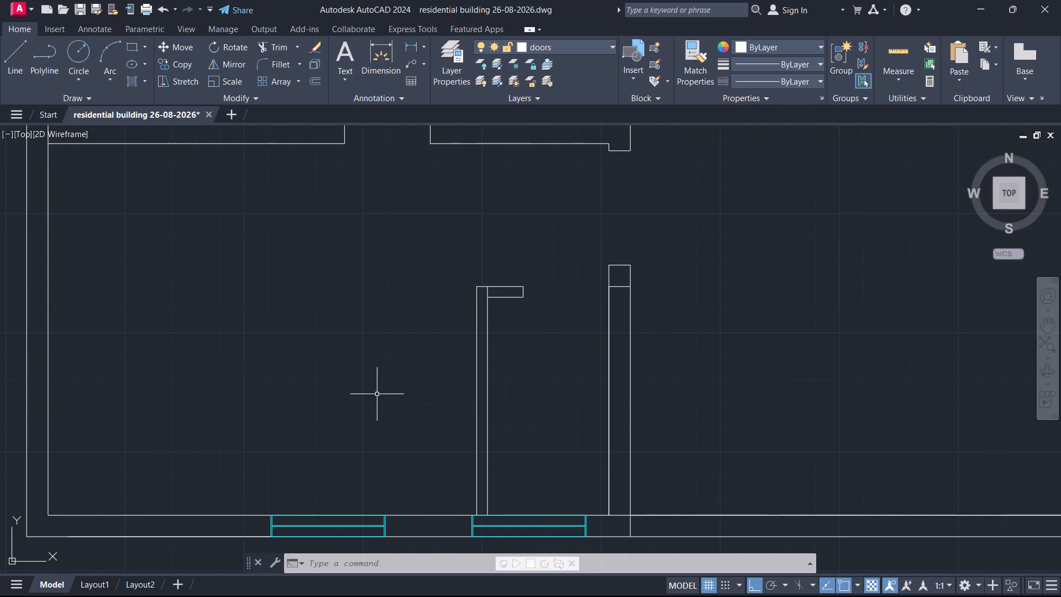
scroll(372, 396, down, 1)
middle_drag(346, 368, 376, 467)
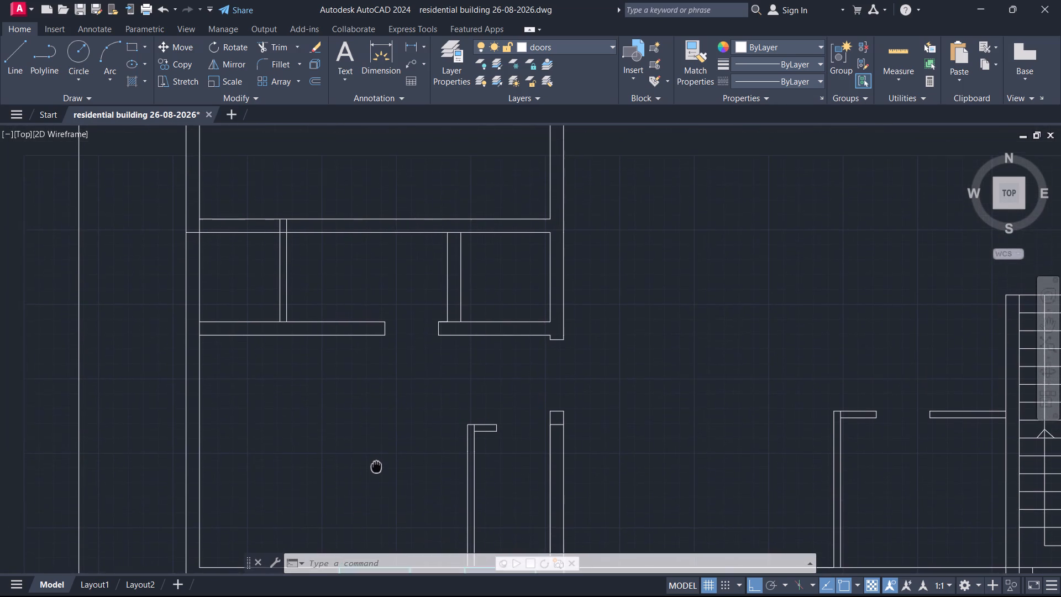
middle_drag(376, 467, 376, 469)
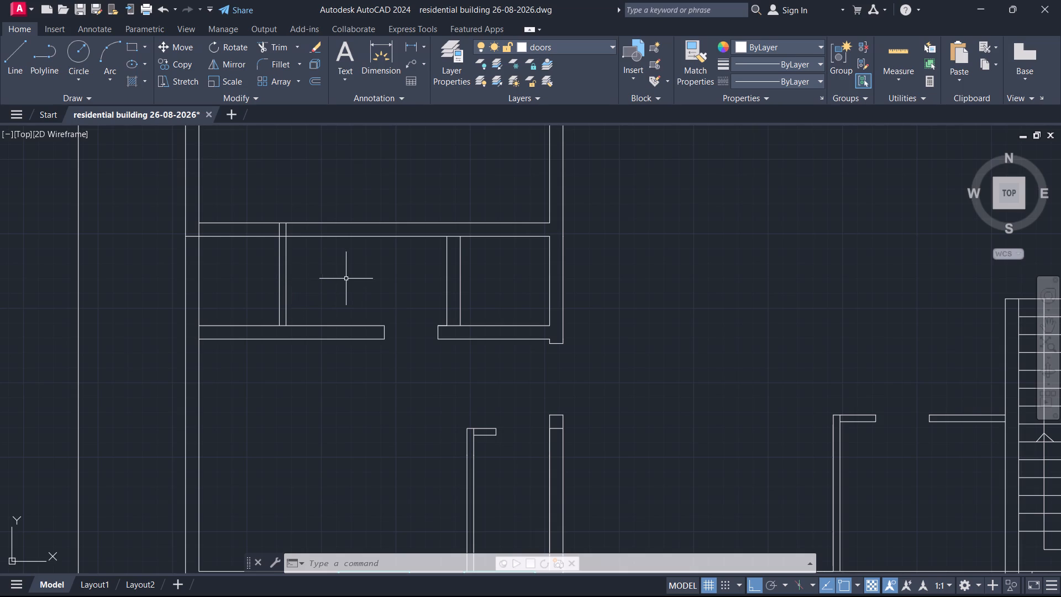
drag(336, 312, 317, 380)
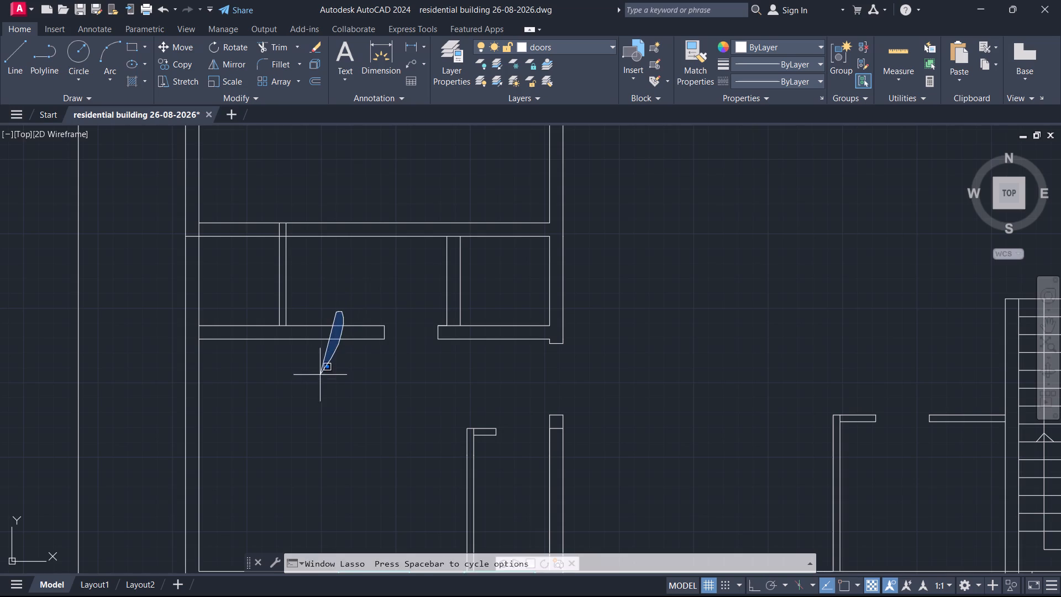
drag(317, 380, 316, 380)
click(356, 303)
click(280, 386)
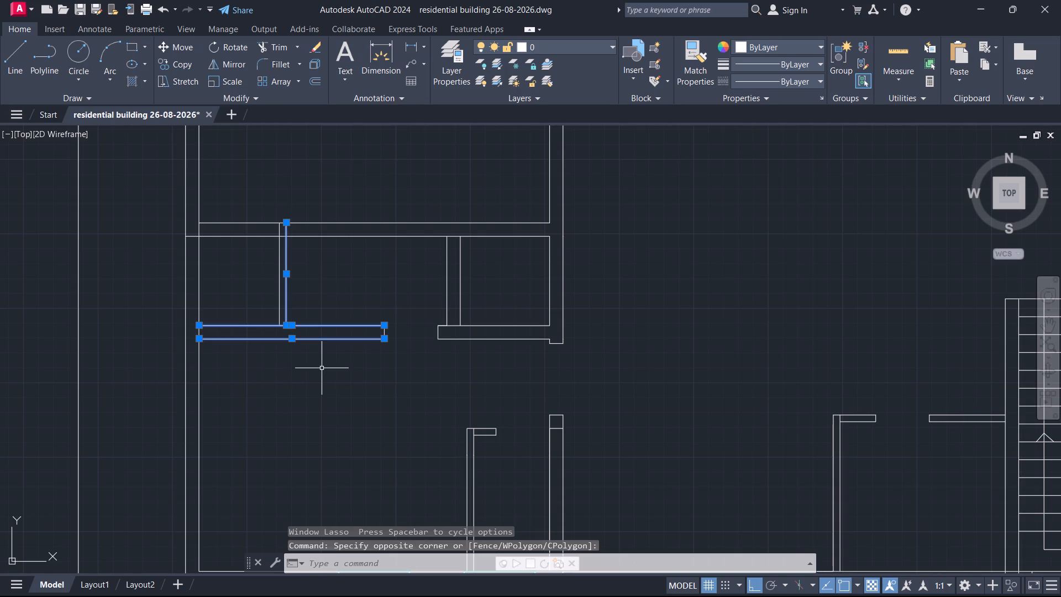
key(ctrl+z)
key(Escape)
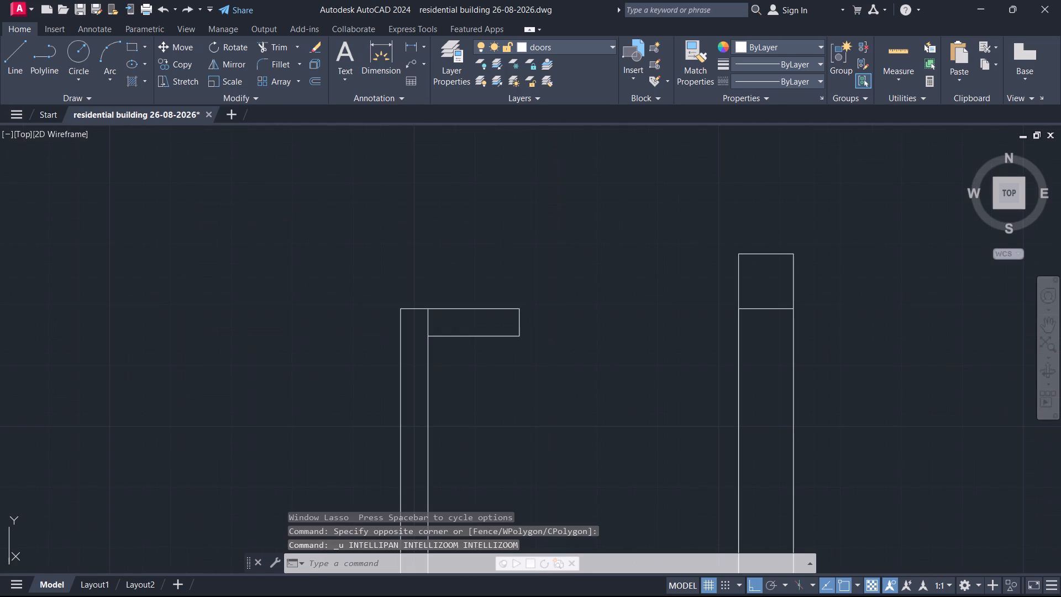
Erase the south face line and east end line of the horizontal wall segment west of the door opening.
scroll(322, 368, down, 2)
middle_drag(201, 226, 201, 225)
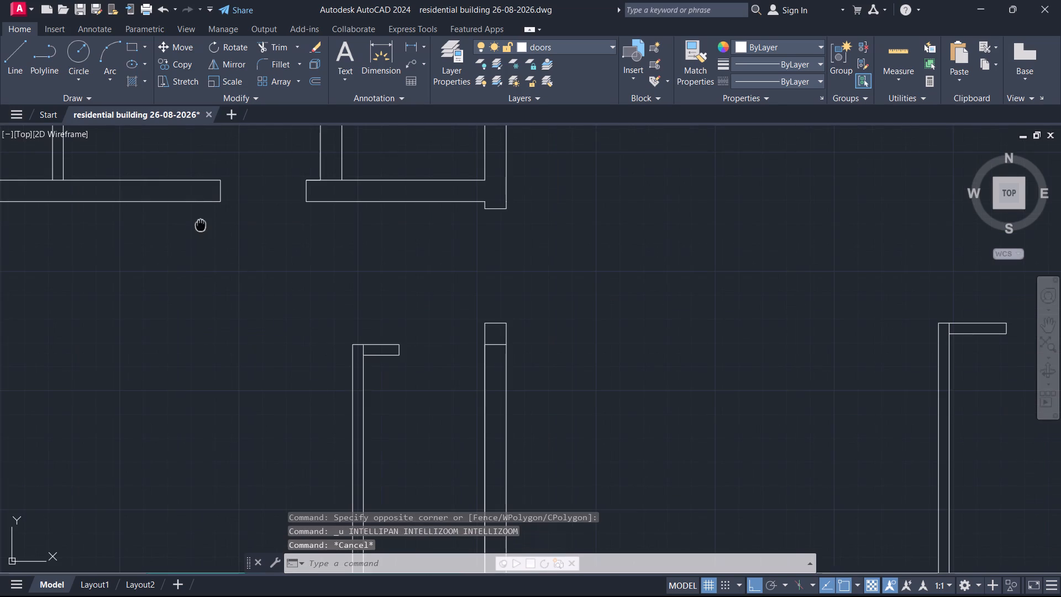
middle_drag(201, 225, 374, 390)
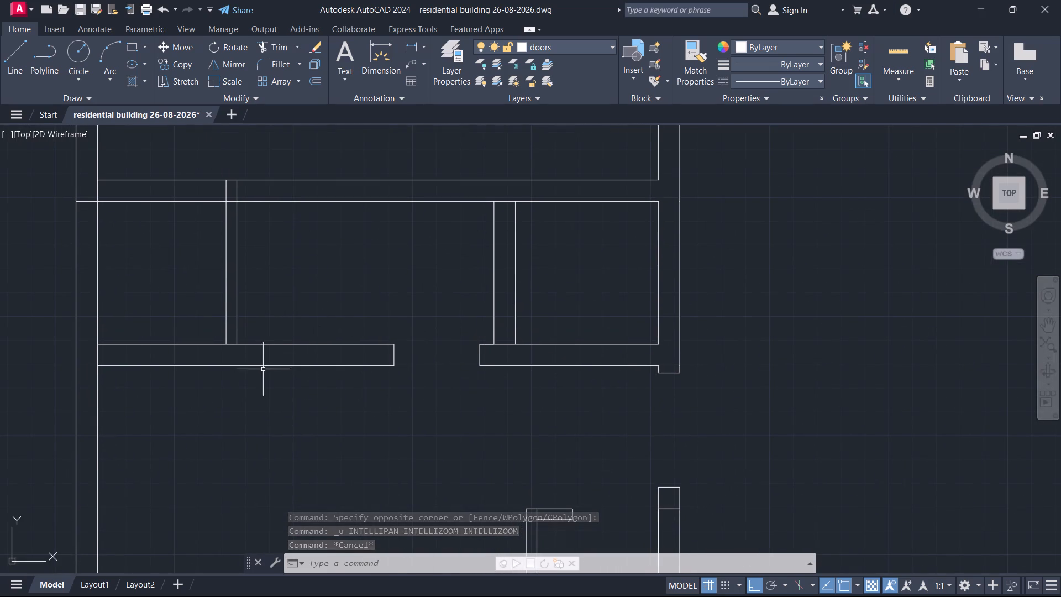
drag(282, 358, 251, 409)
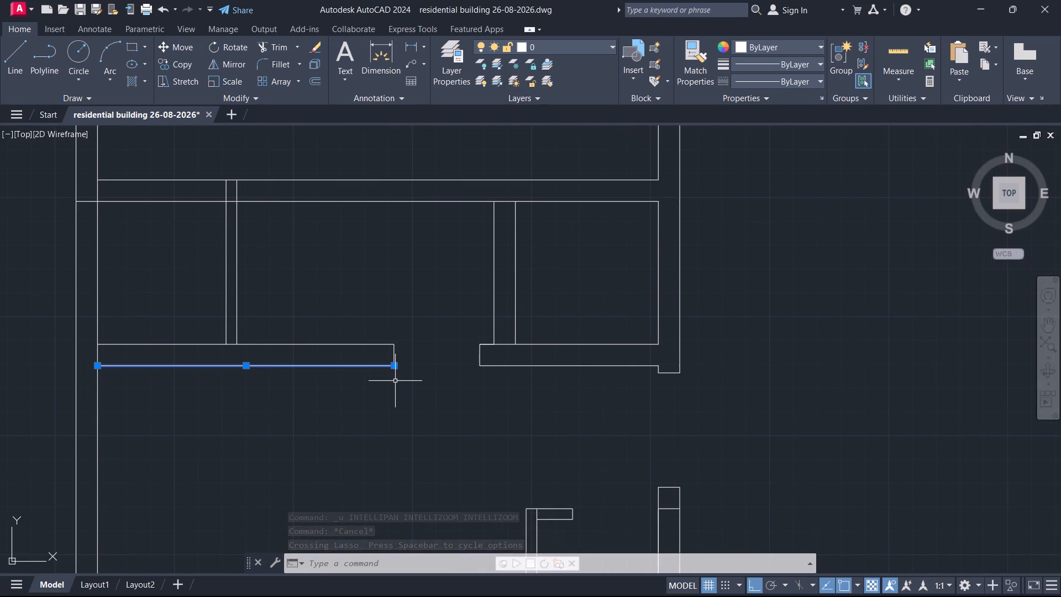
scroll(327, 384, up, 2)
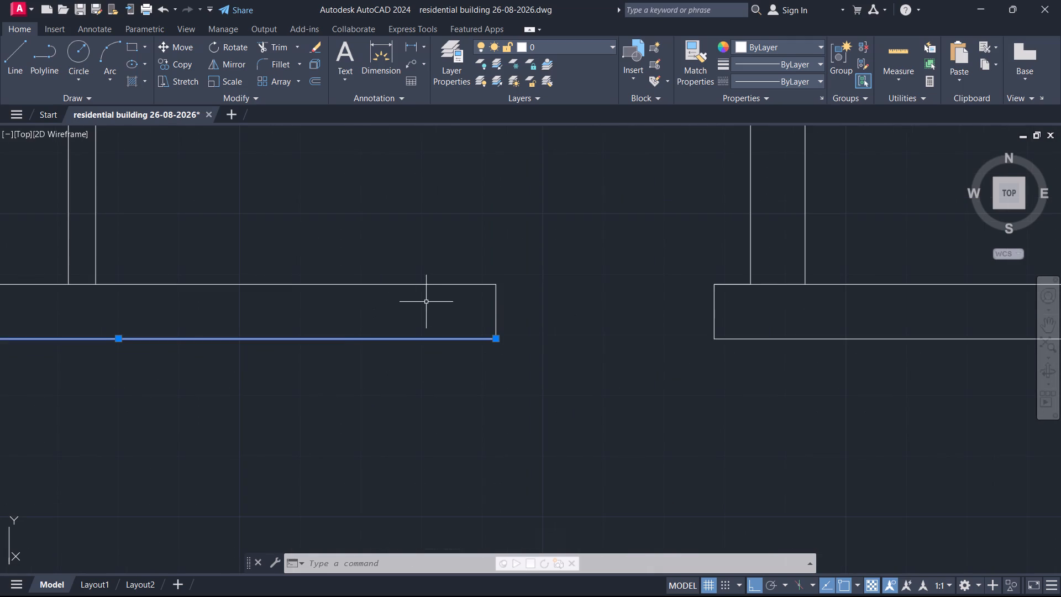
drag(505, 313, 478, 319)
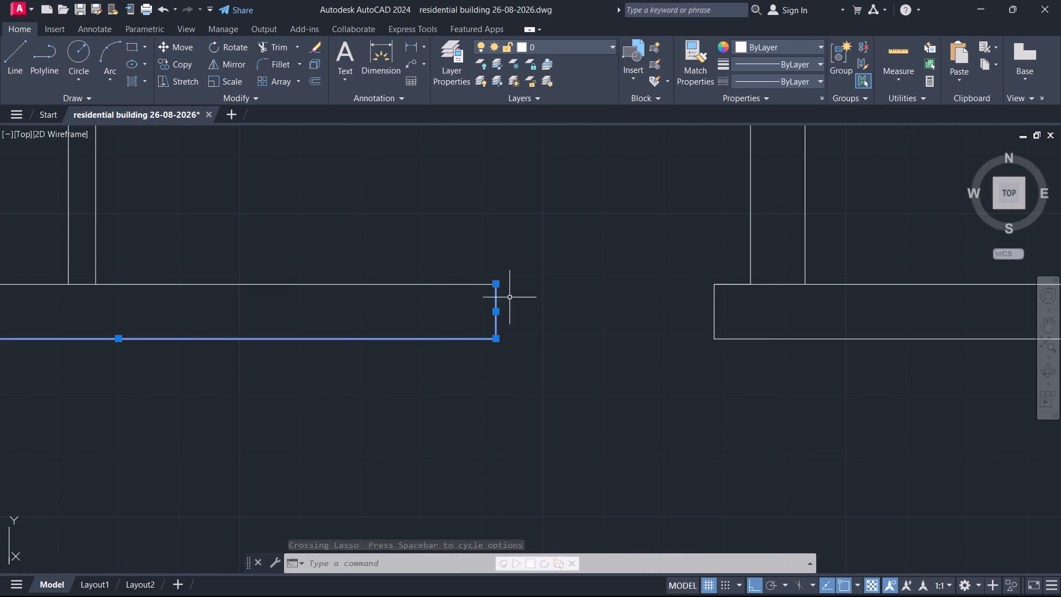
key(e)
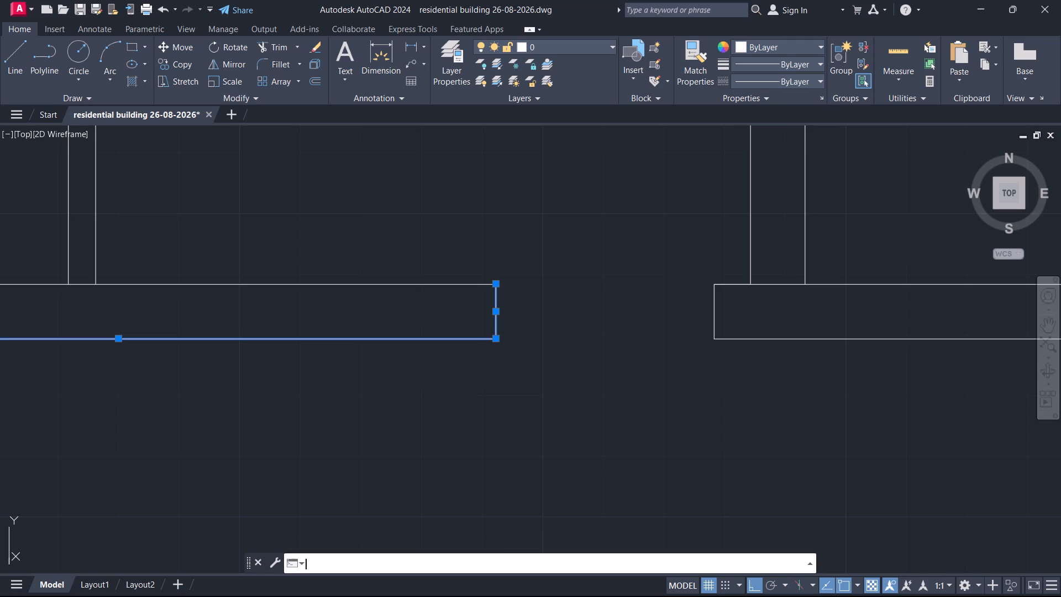
key(Return)
key(Escape)
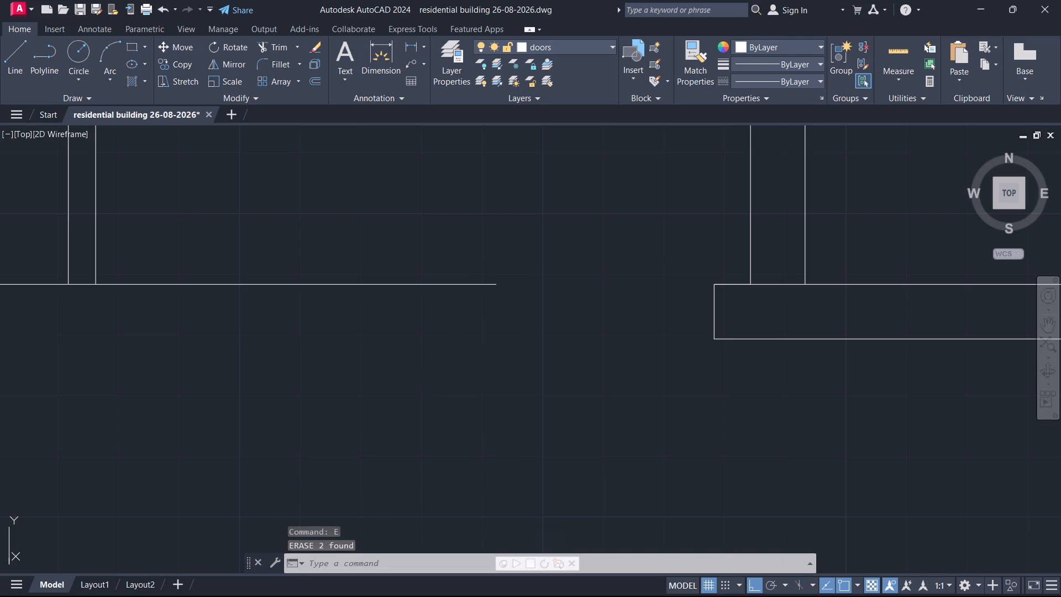
Redraw the wall segment west of the door opening 4.5" thick, with an east end line and a south face running to the west exterior wall.
key(l)
key(Return)
click(498, 288)
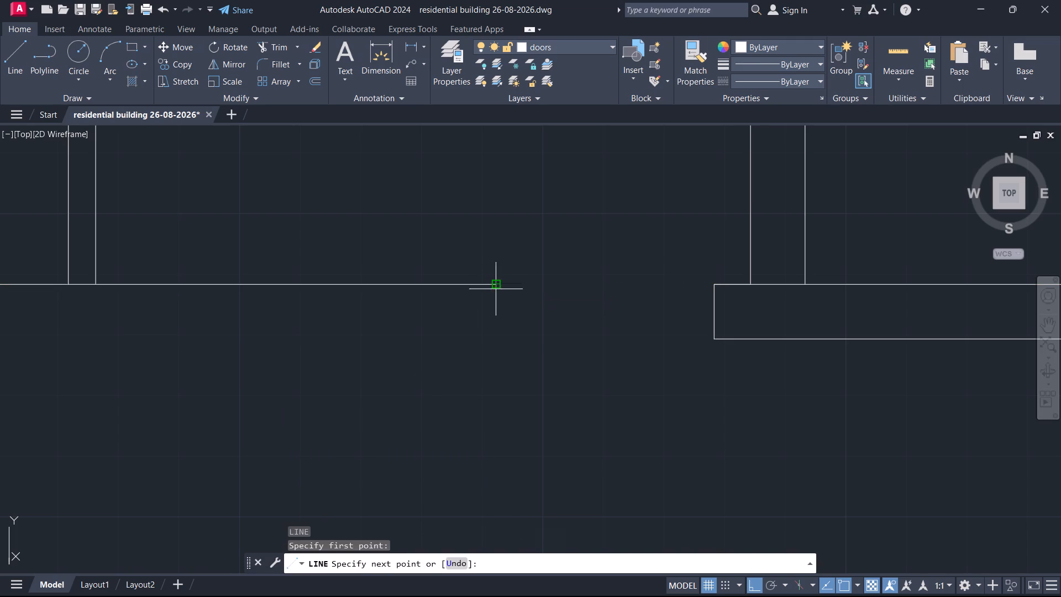
text(4.5")
key(Return)
scroll(299, 323, down, 1)
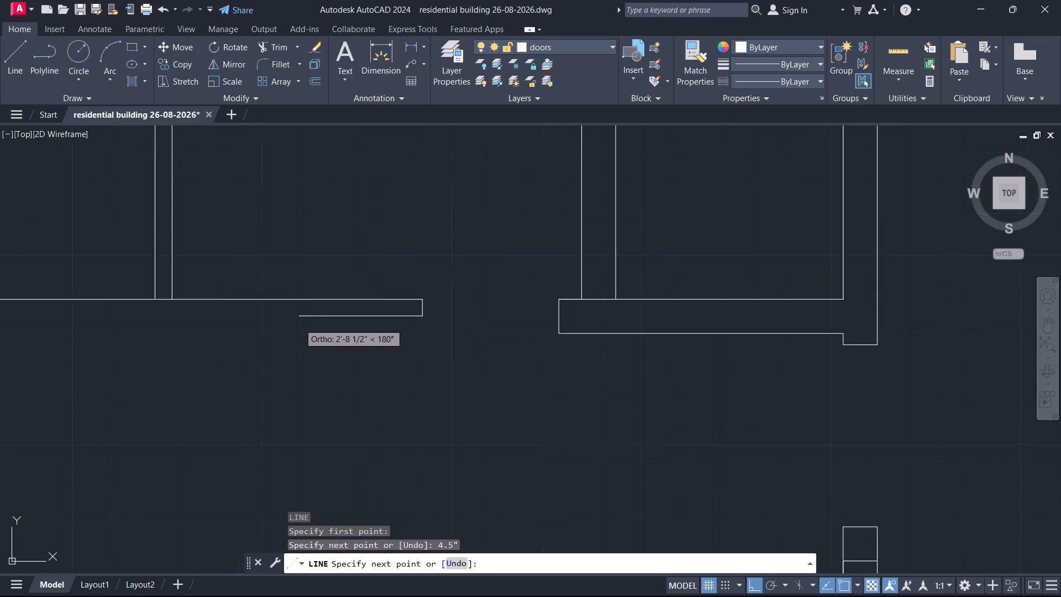
scroll(299, 323, down, 1)
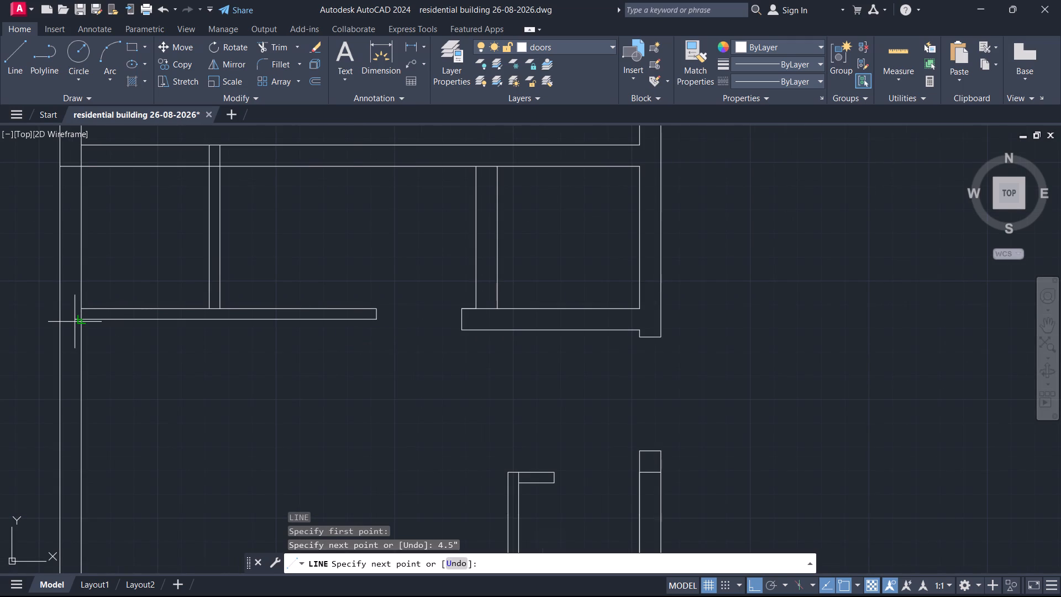
click(80, 323)
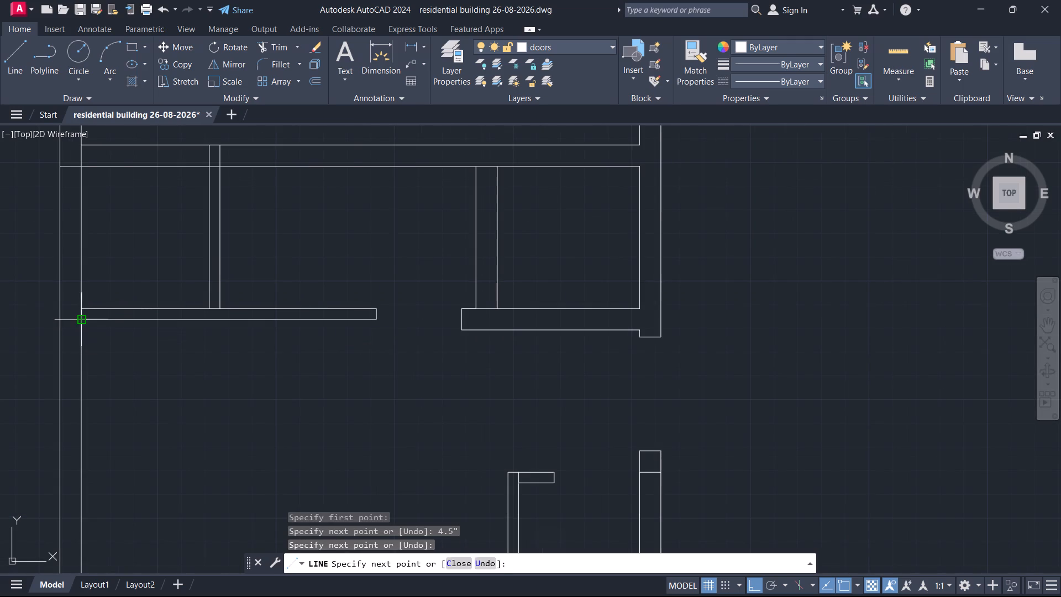
key(Escape)
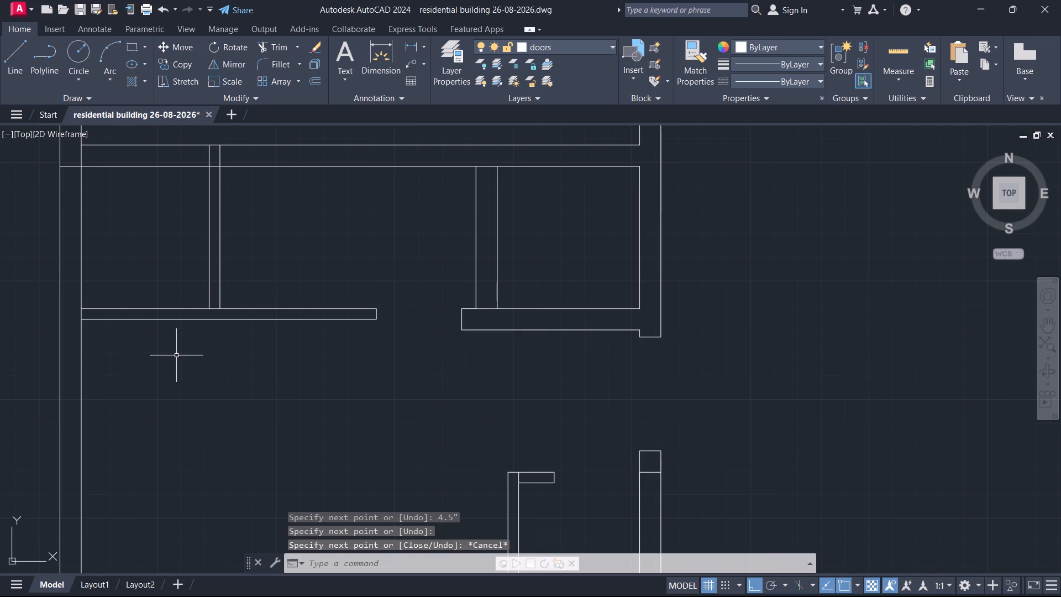
Draw a 6" line north from the northeast corner of the 4.5" wall segment at the door opening.
scroll(354, 304, up, 1)
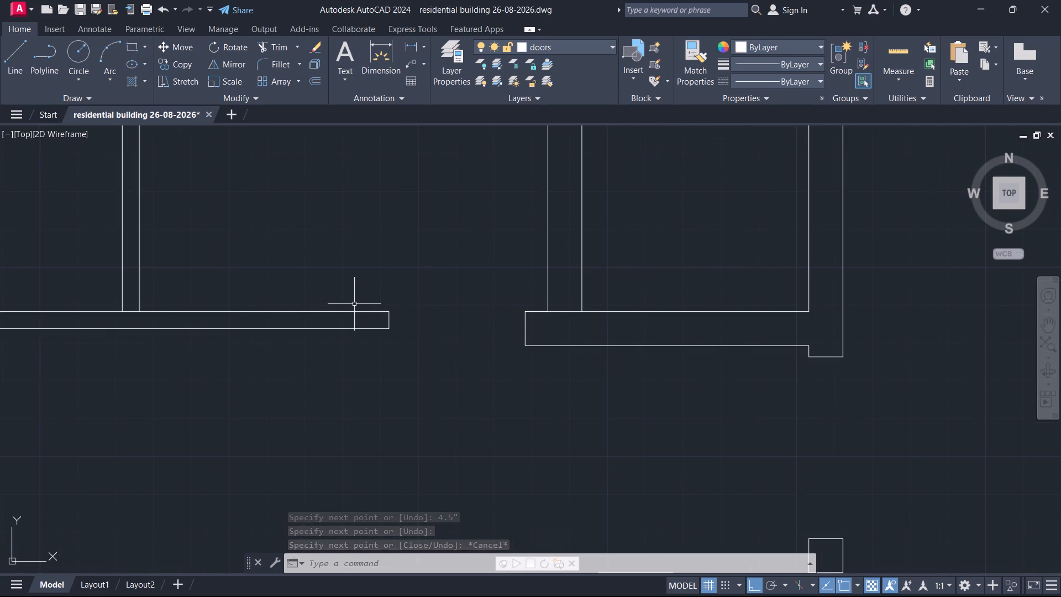
key(l)
key(Return)
click(387, 308)
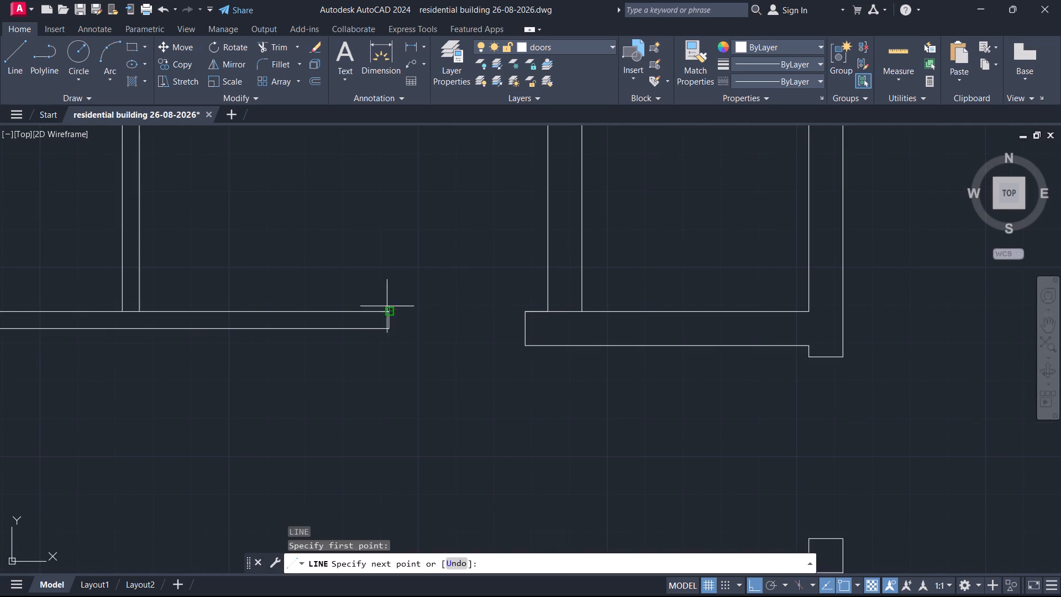
text(6")
key(Return)
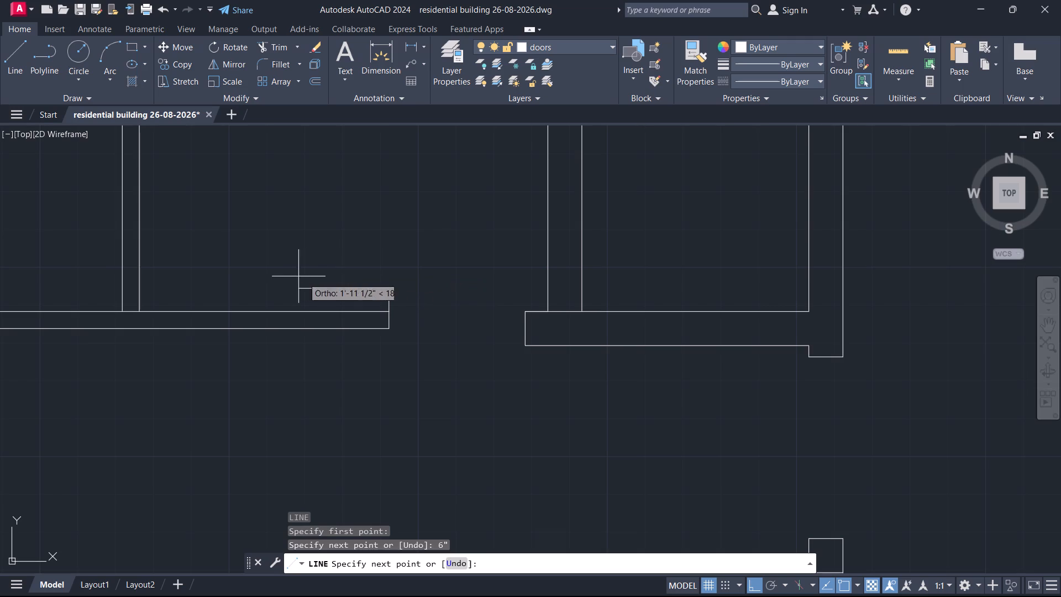
scroll(371, 291, up, 2)
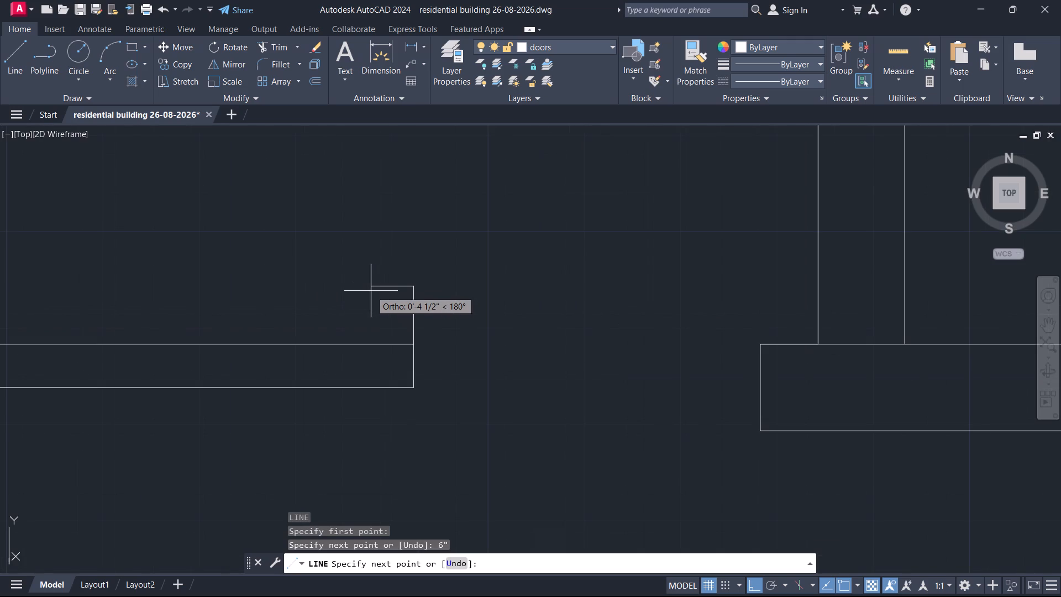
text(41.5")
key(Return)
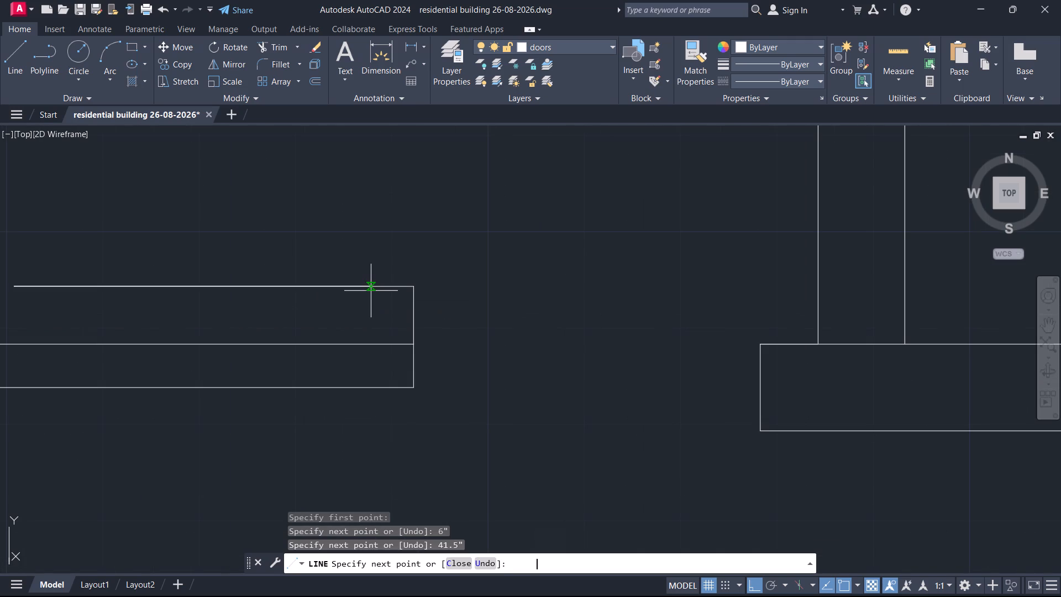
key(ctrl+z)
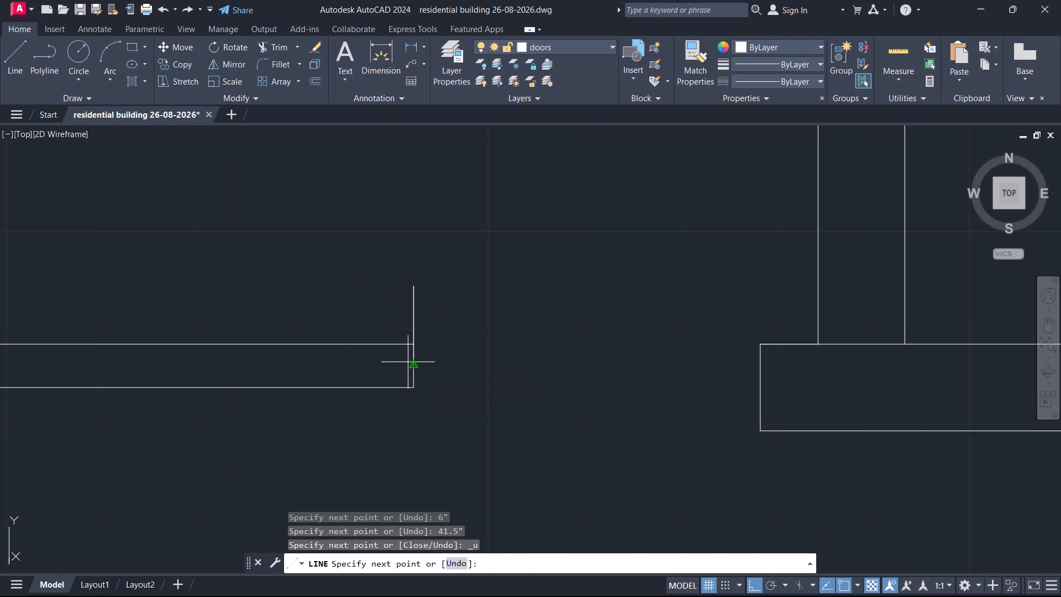
Complete the short wall stub with a 4.5" top line going west and a west face down to the wall's north face.
text(4.5")
key(Return)
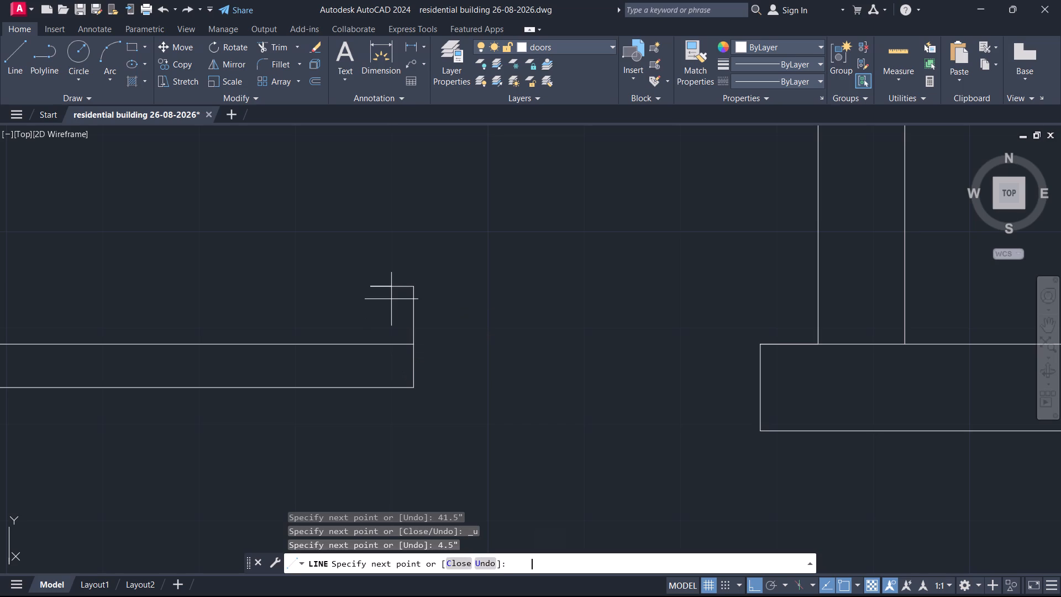
click(372, 340)
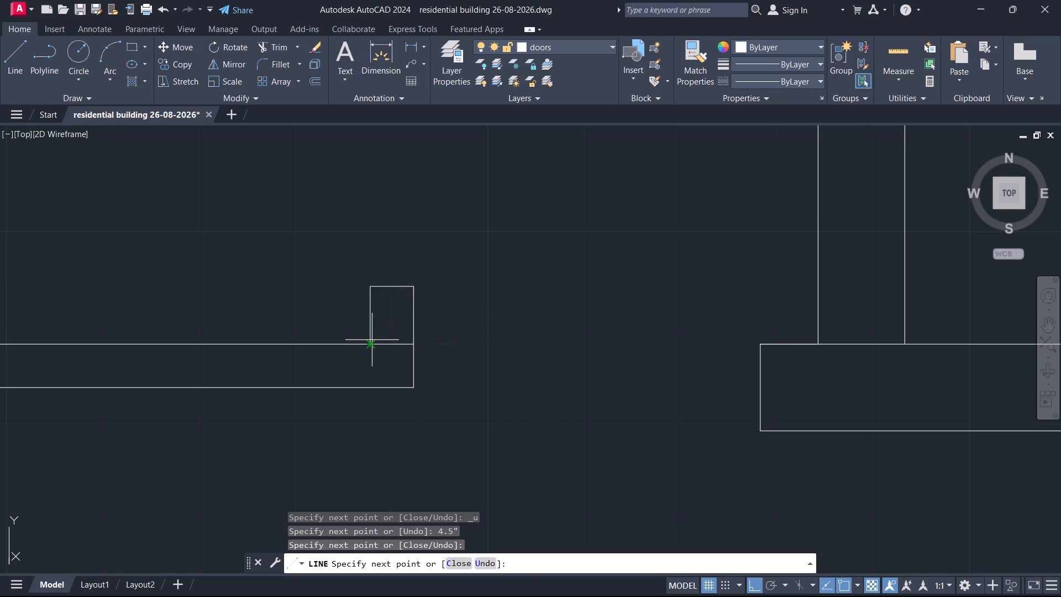
key(Escape)
Draw a 2'3" line south from the south face of the wall to the north, aligned with the short stub's east face.
scroll(383, 328, down, 2)
scroll(401, 260, down, 2)
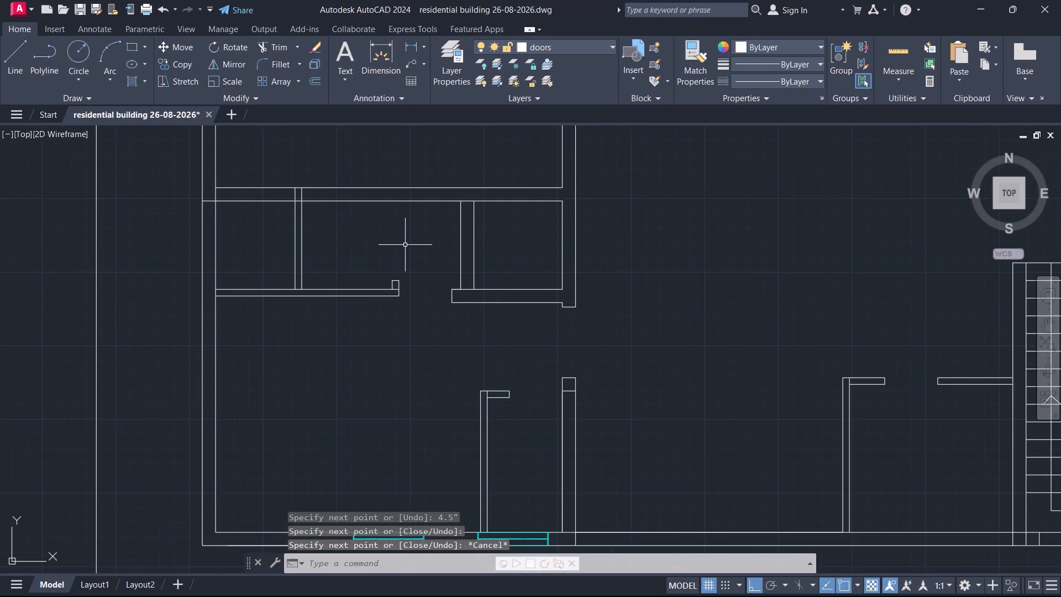
middle_drag(405, 244, 396, 306)
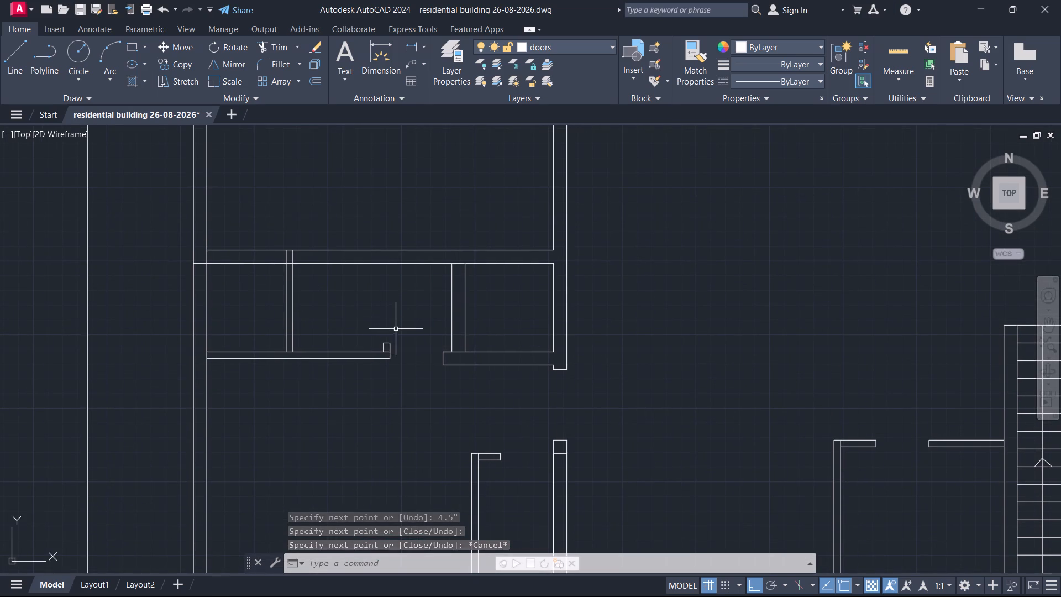
key(l)
key(Return)
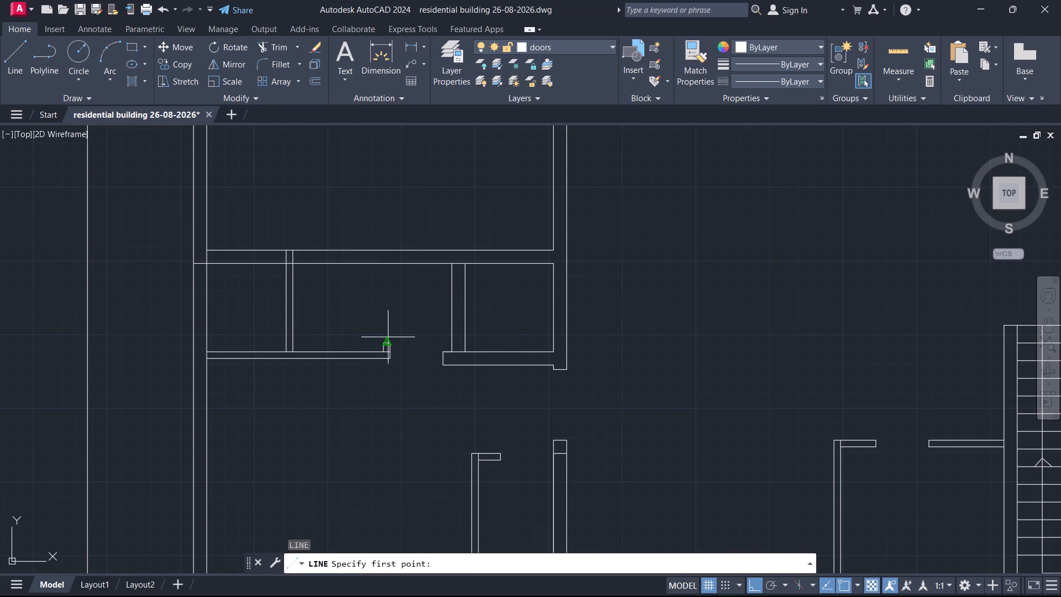
scroll(384, 341, up, 3)
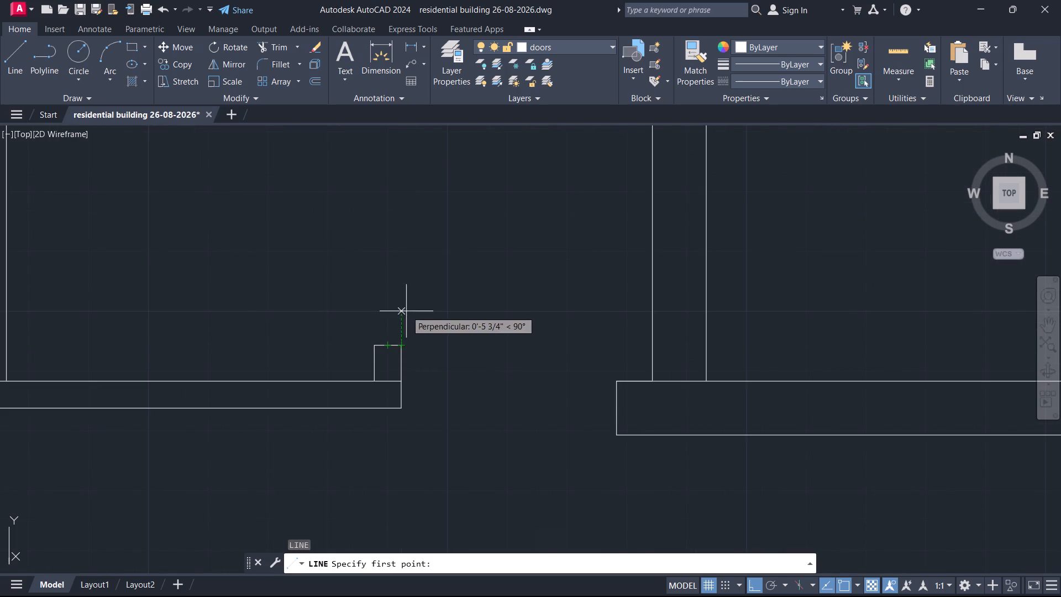
scroll(411, 300, down, 2)
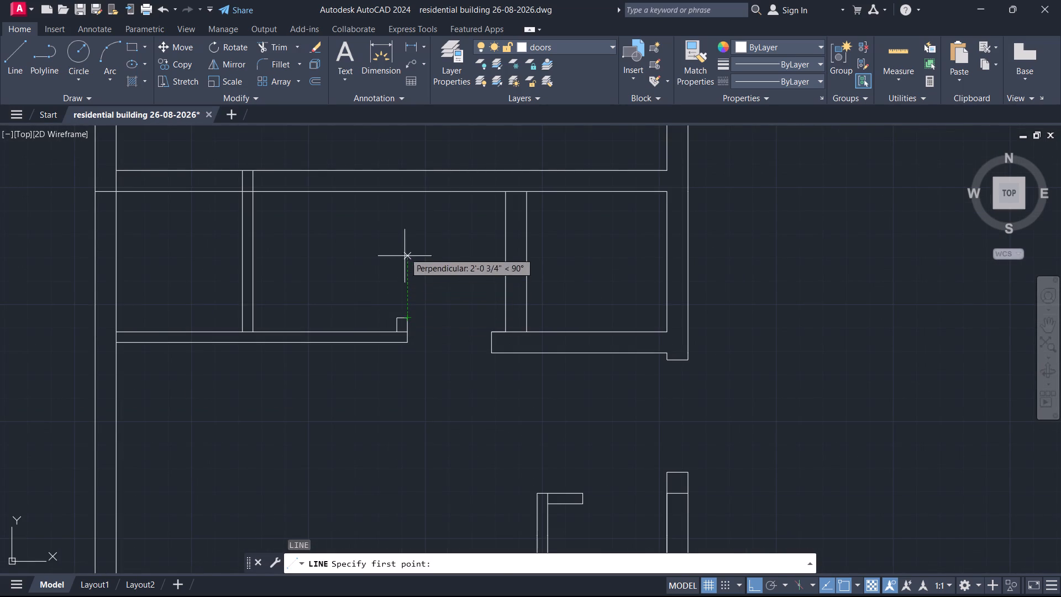
click(406, 197)
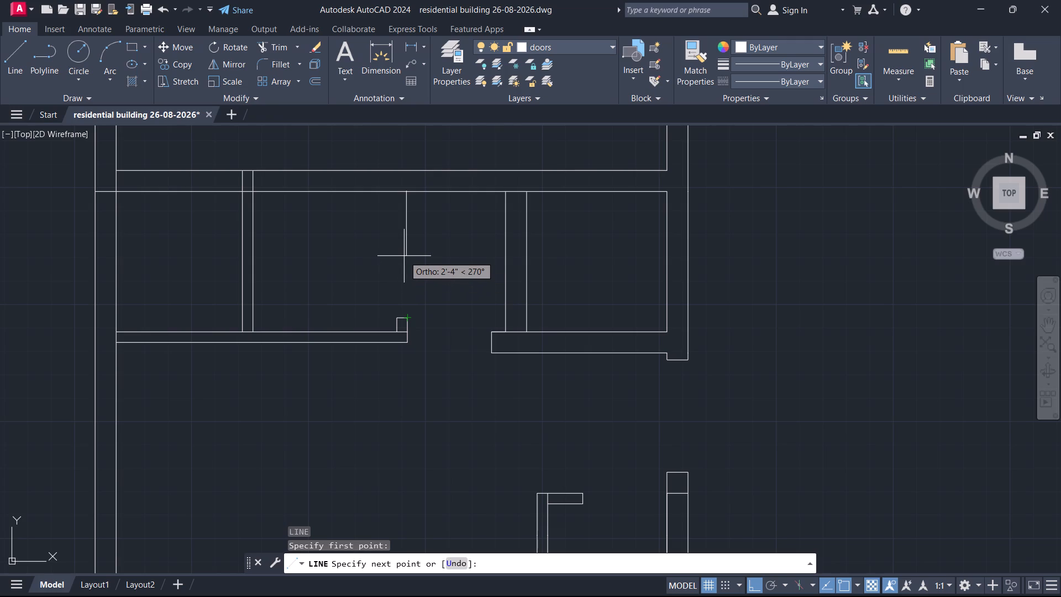
text(2')
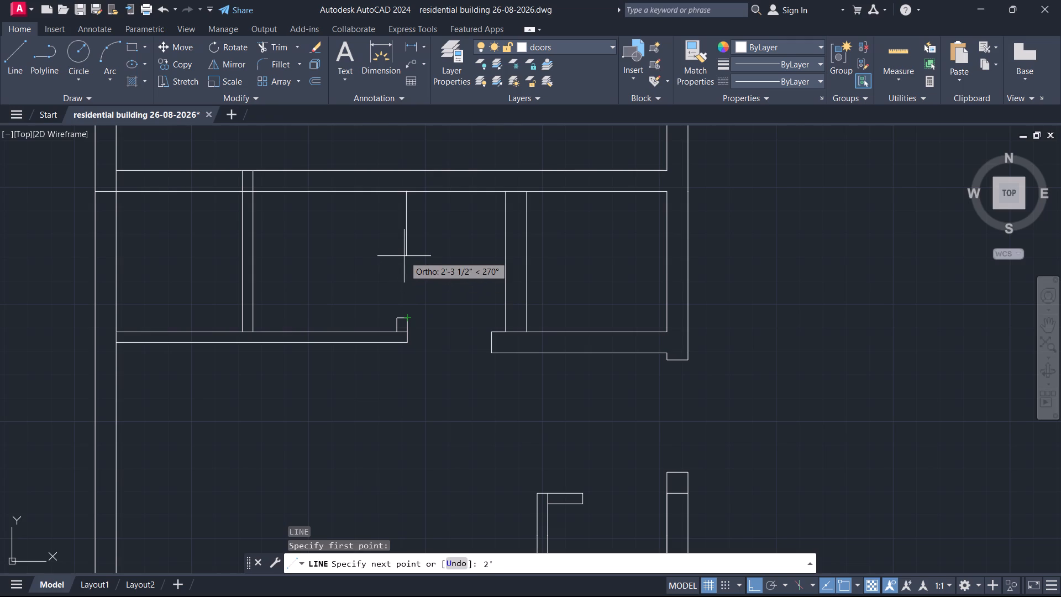
key(3)
key(shift+quotedbl)
key(Return)
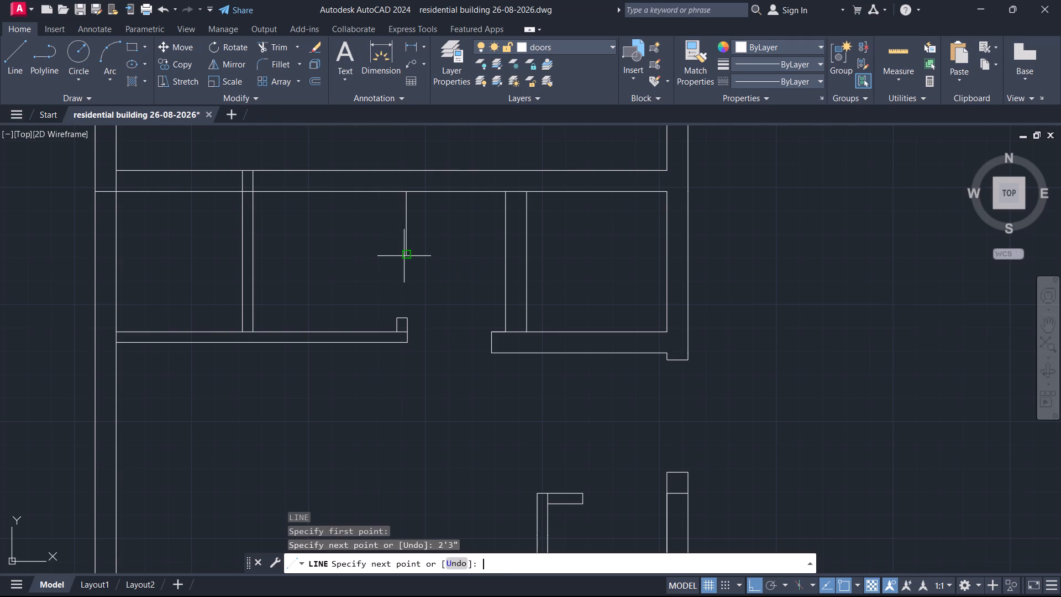
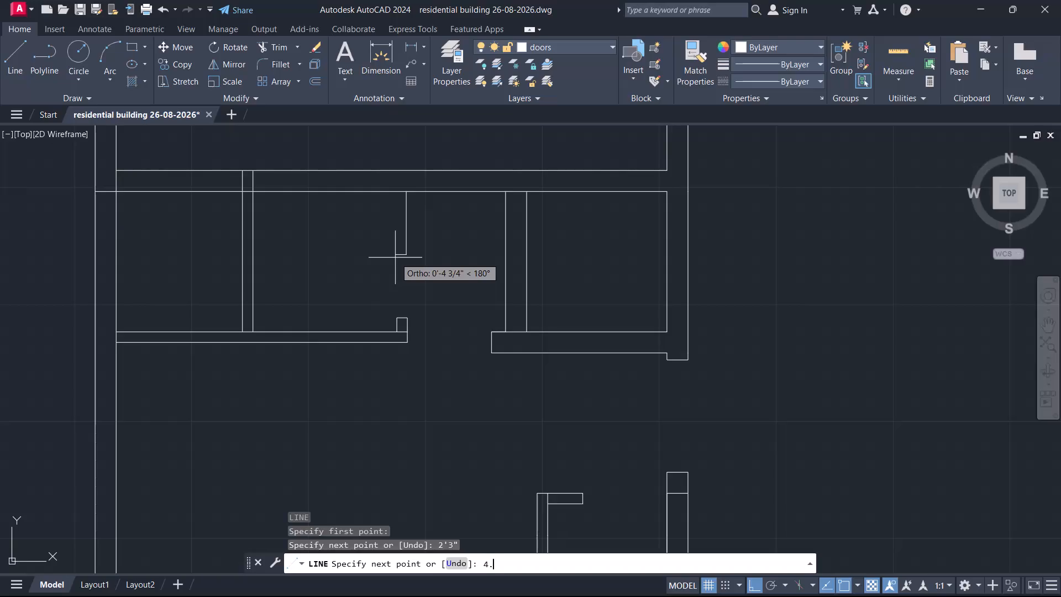
Complete the upper wall stub with a 4.5" bottom line going west and a west face up to the wall's south face.
key(Return)
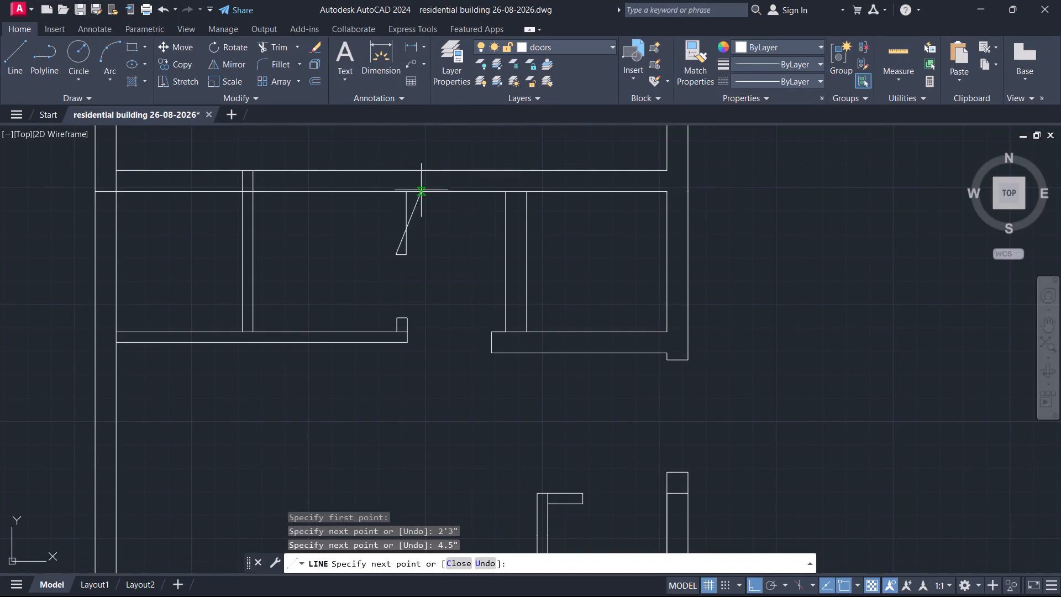
click(398, 192)
key(Escape)
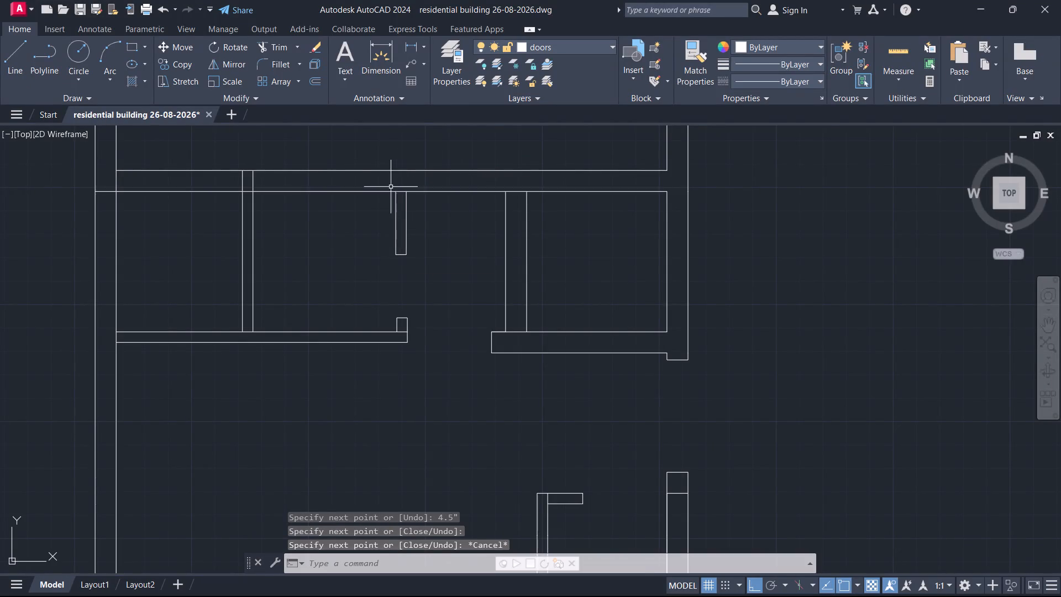
Move the three lines of the upper wall stub east so its east face aligns with the short stub below, keeping its top on the wall.
scroll(391, 187, up, 3)
scroll(441, 221, down, 2)
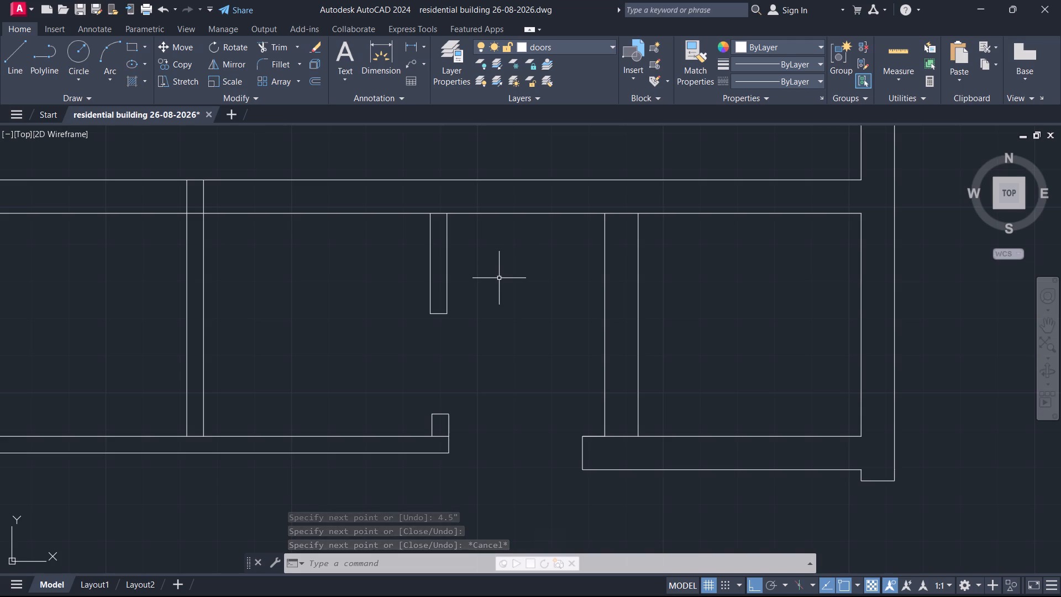
drag(476, 277, 469, 280)
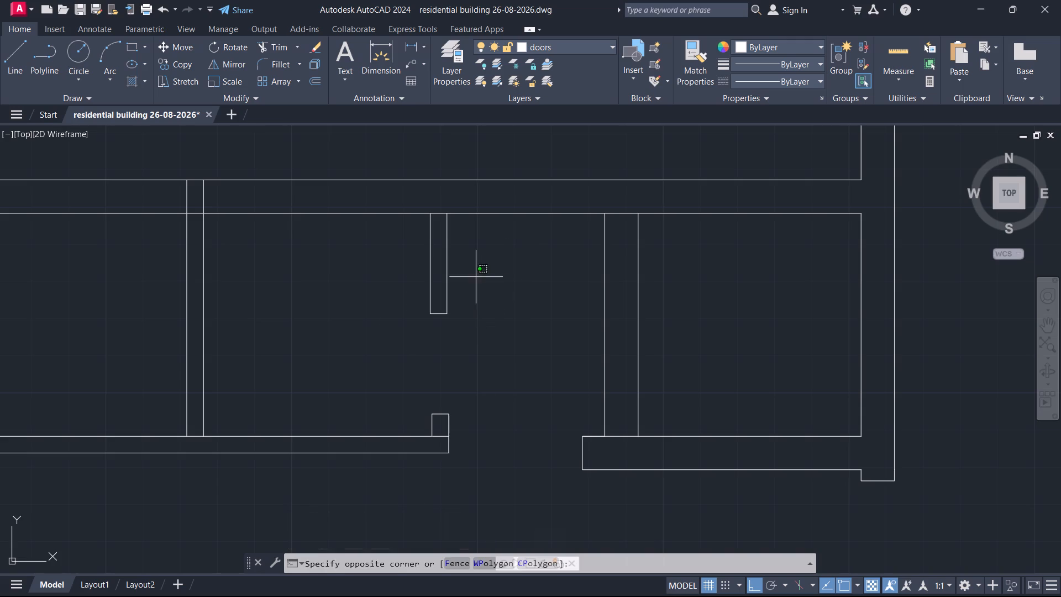
click(403, 326)
key(m)
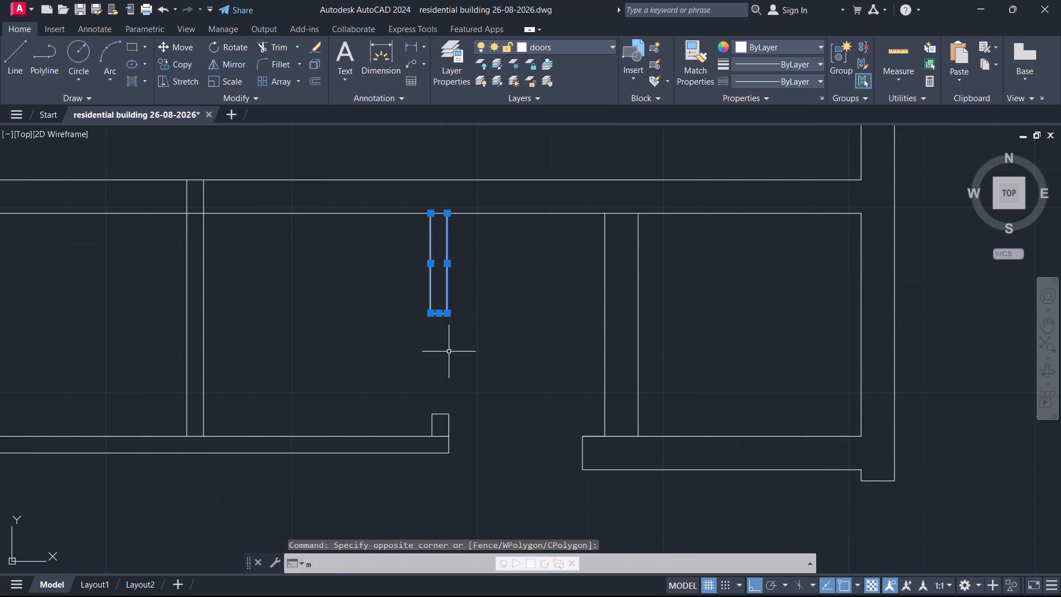
key(Return)
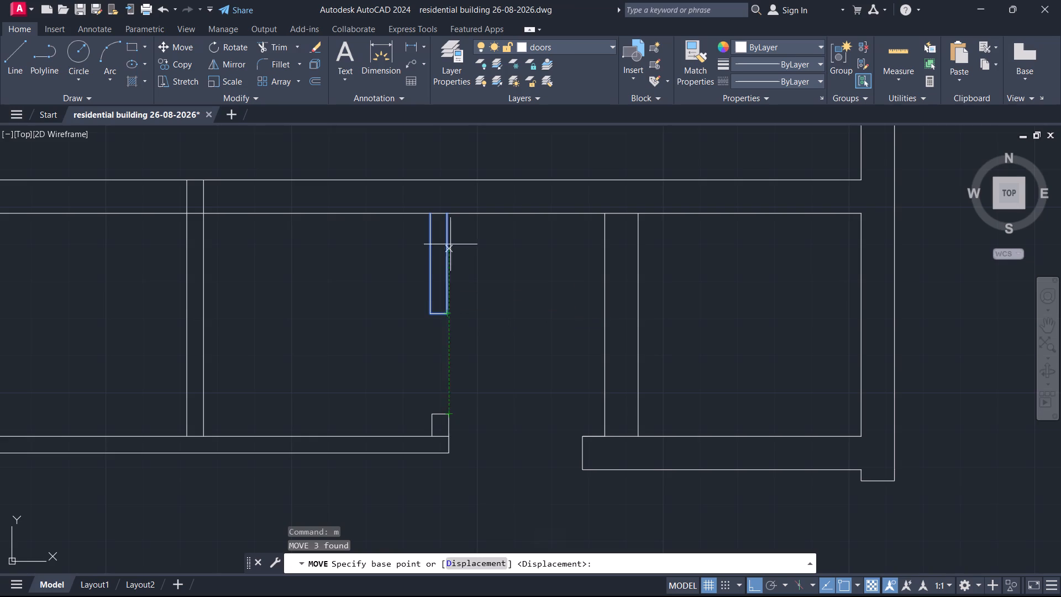
click(450, 216)
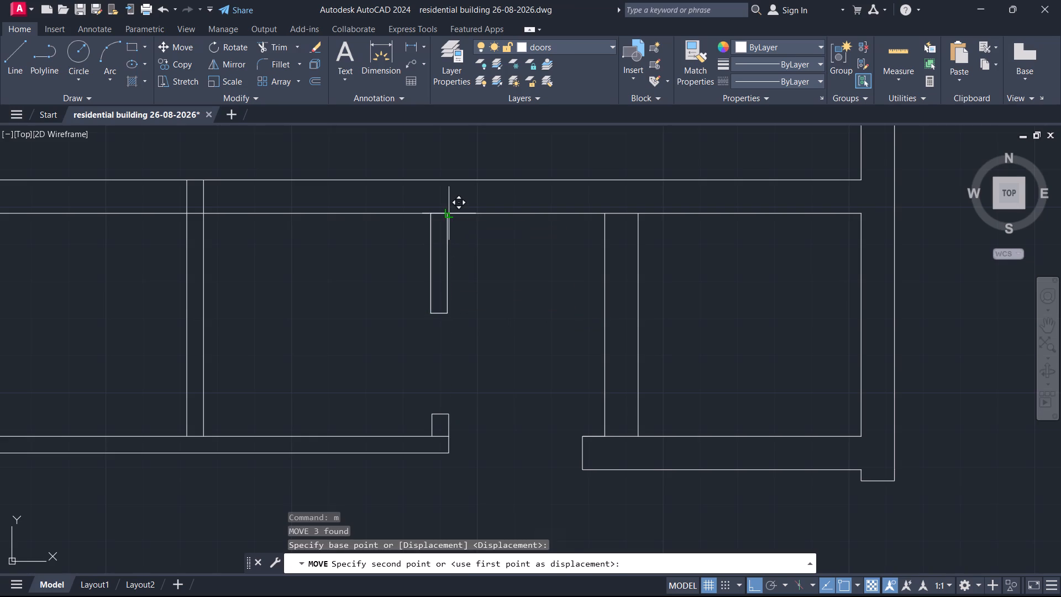
scroll(449, 217, up, 4)
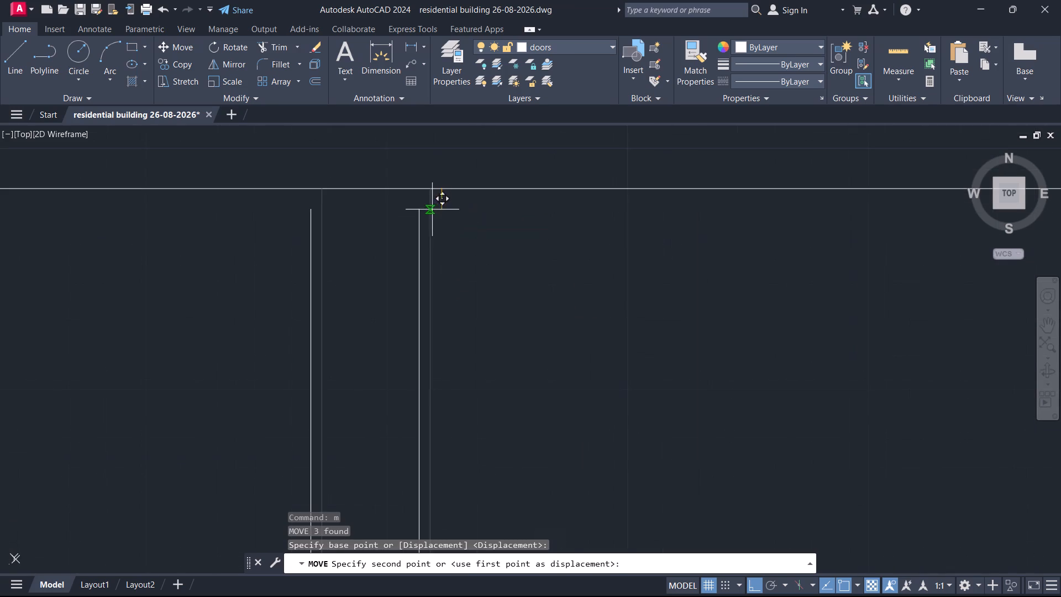
click(452, 190)
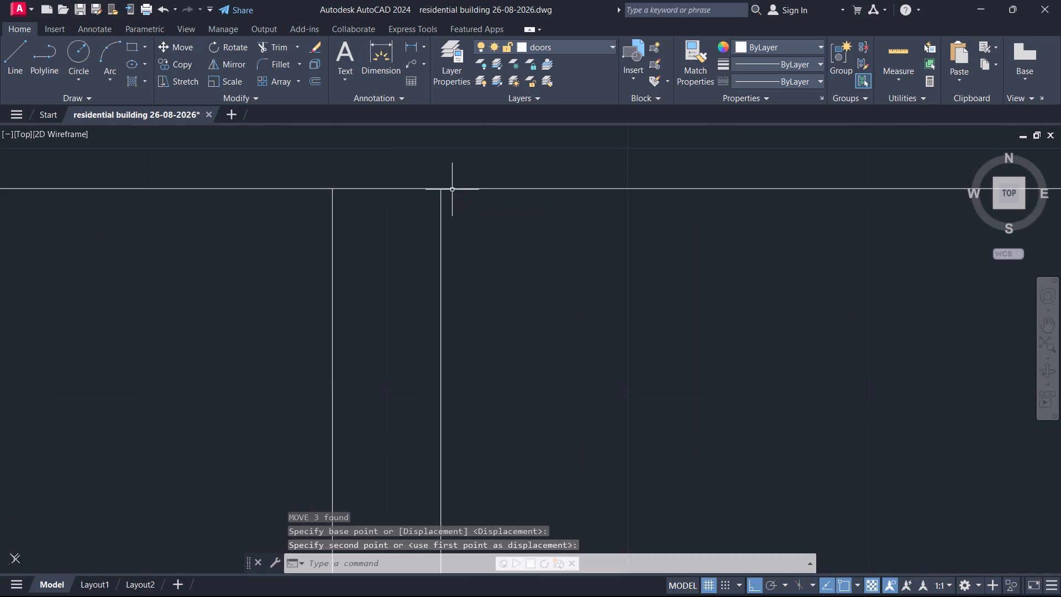
Erase the eastern of the two windows in the south exterior wall, at the foot of the thin partition.
scroll(468, 176, down, 4)
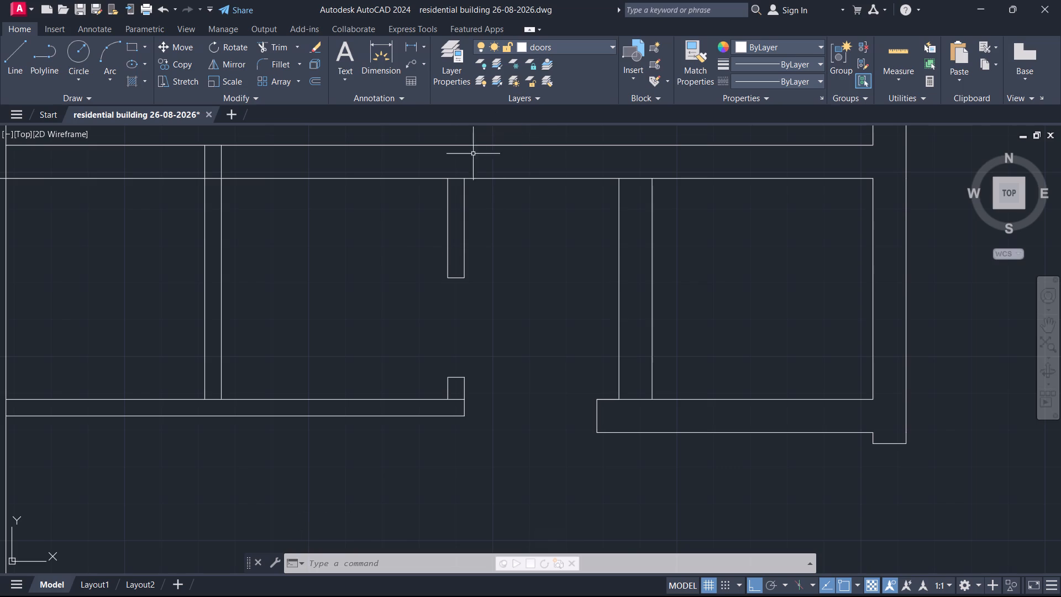
scroll(449, 250, down, 3)
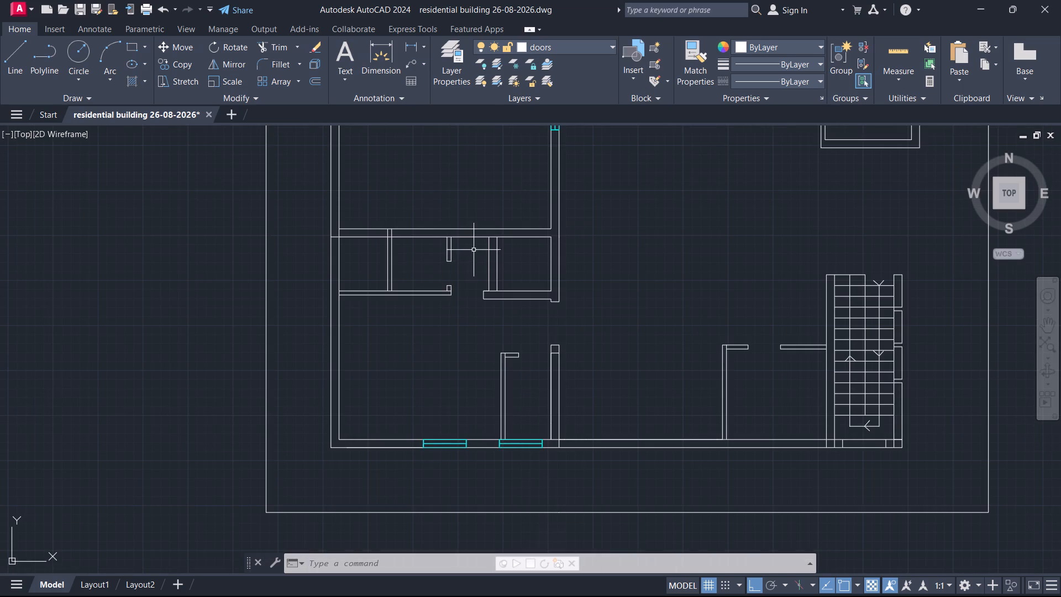
scroll(544, 437, up, 3)
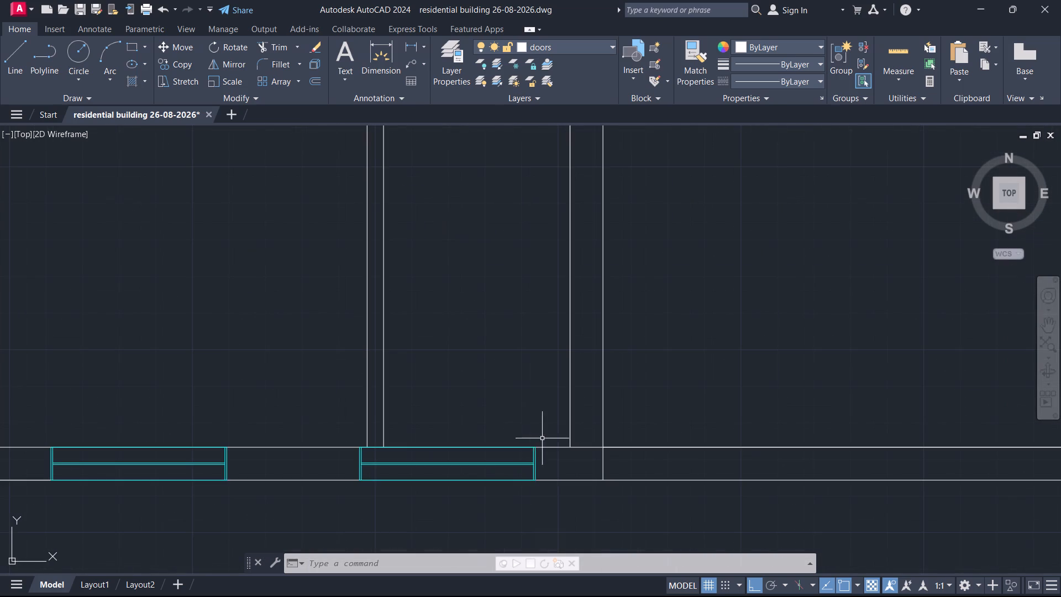
click(525, 461)
click(510, 472)
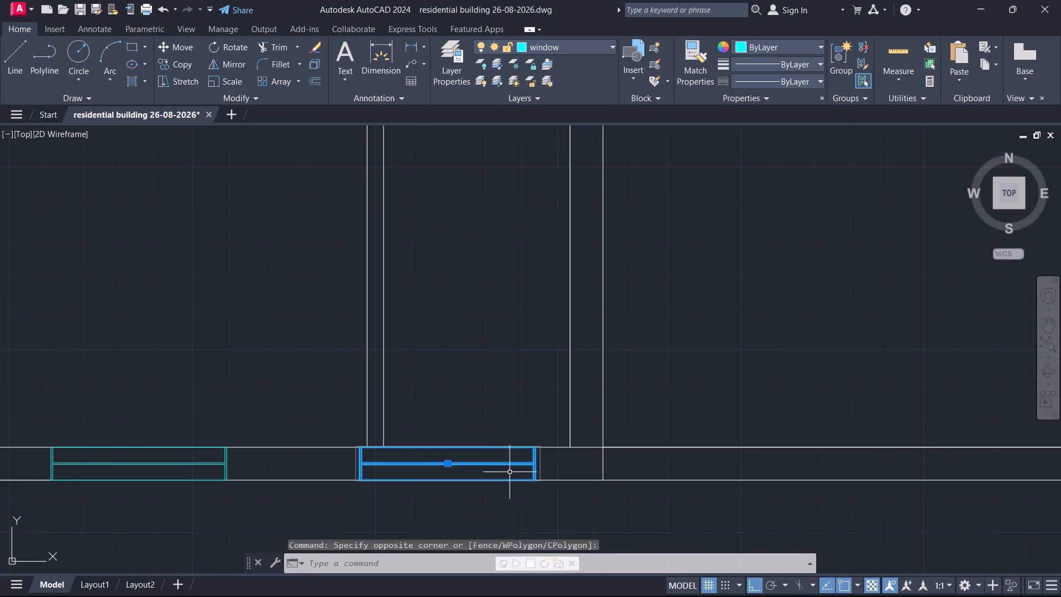
key(e)
key(Return)
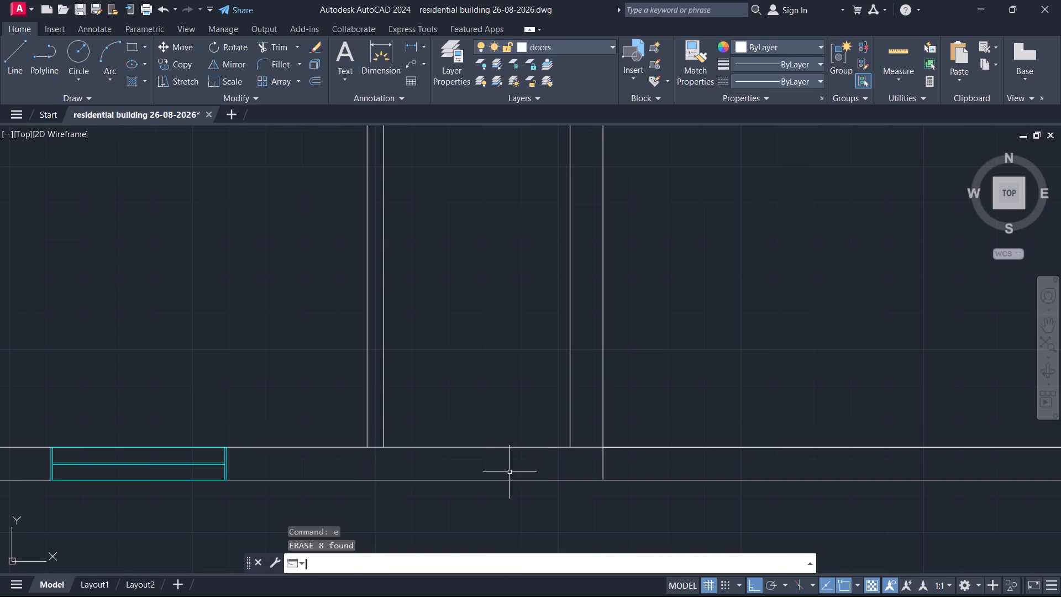
Offset the east face of the thick wall east of the thin partition by 2'6" to the east.
scroll(486, 455, down, 3)
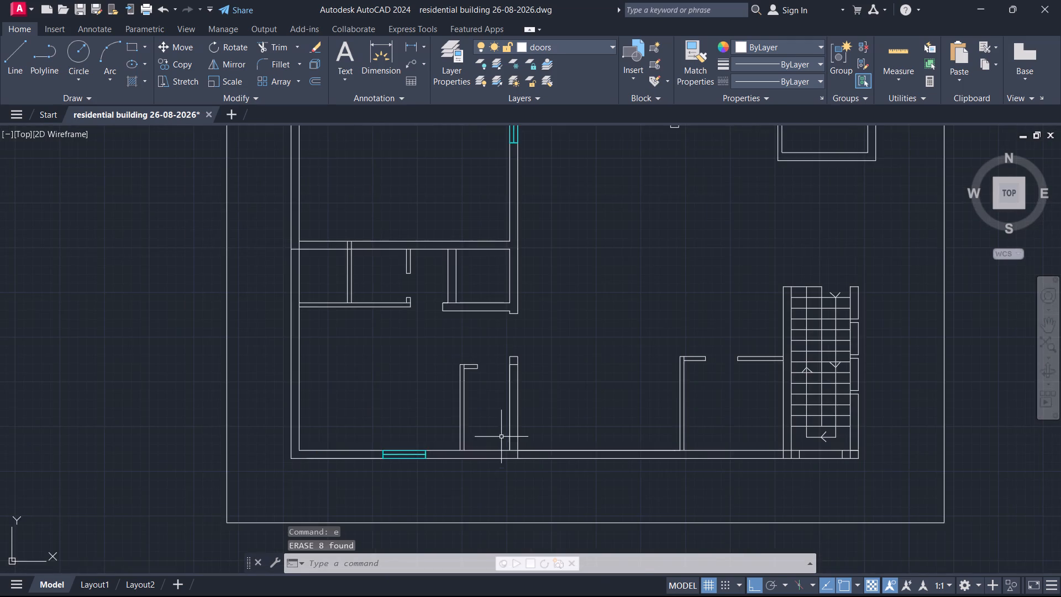
scroll(501, 437, down, 1)
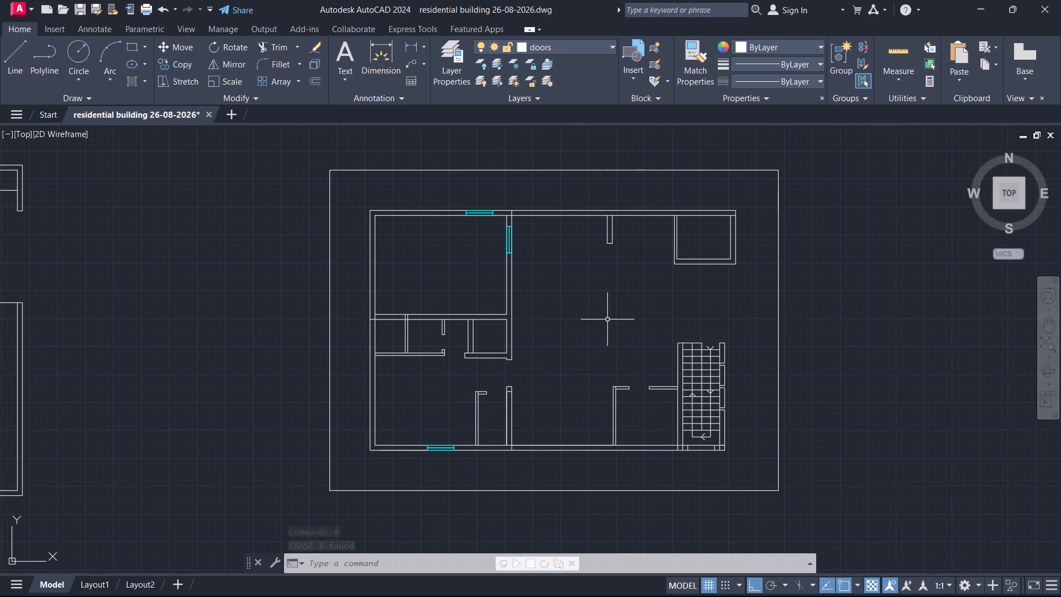
scroll(521, 444, up, 2)
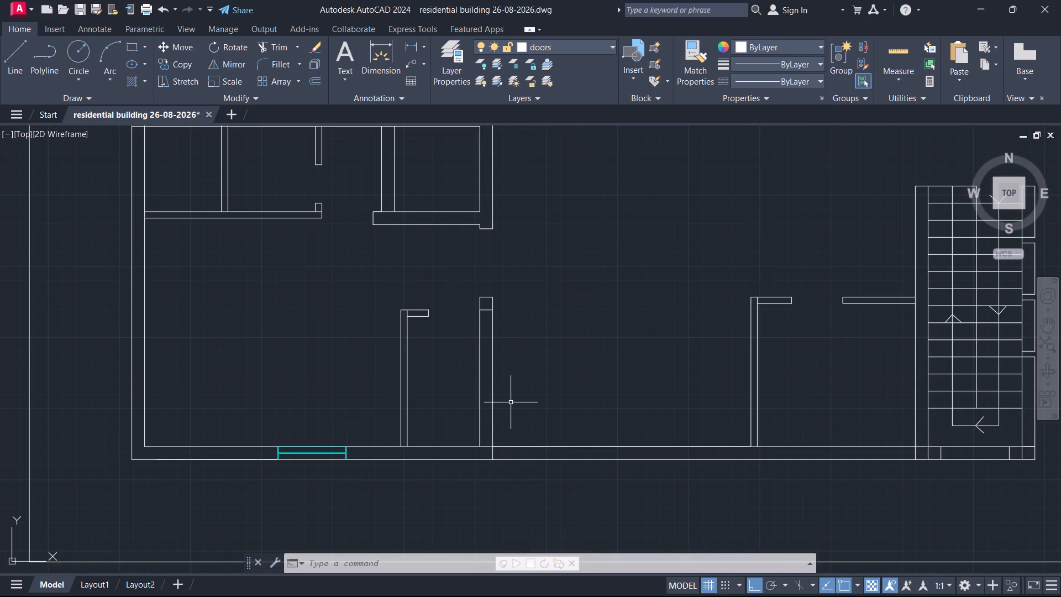
click(493, 409)
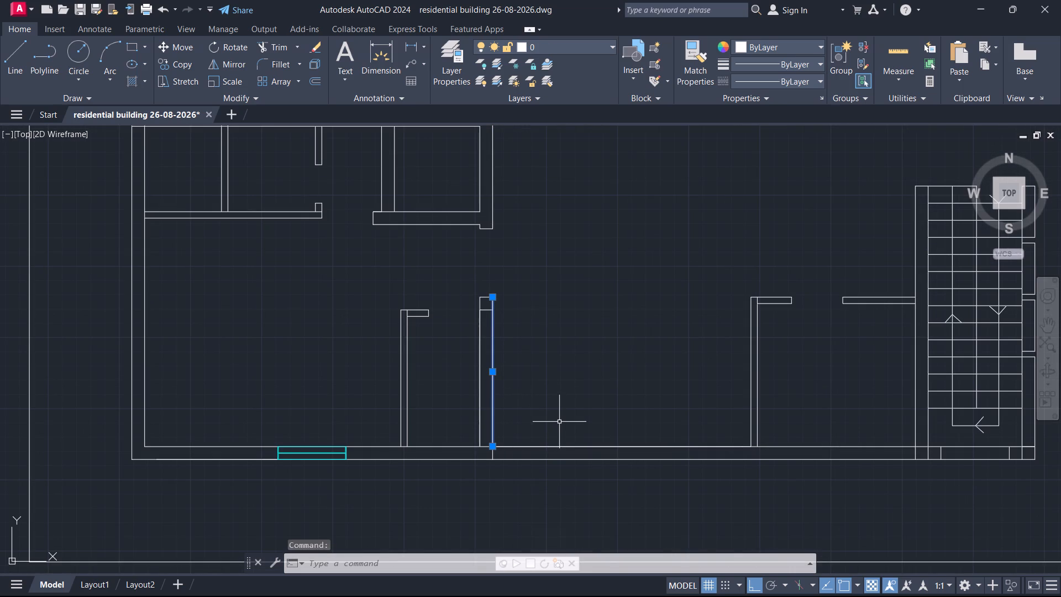
key(o)
key(Return)
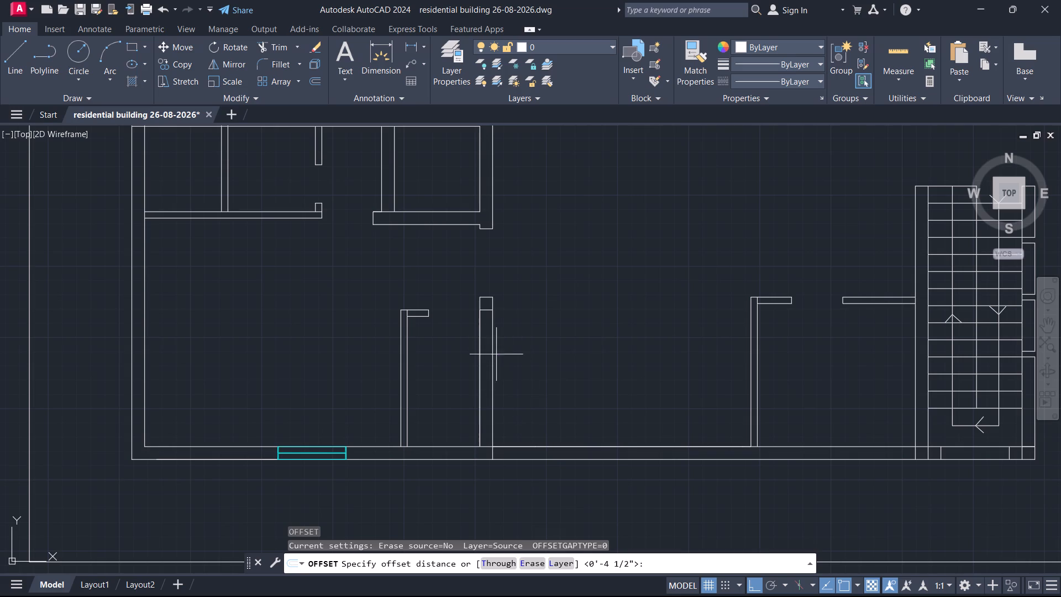
click(492, 383)
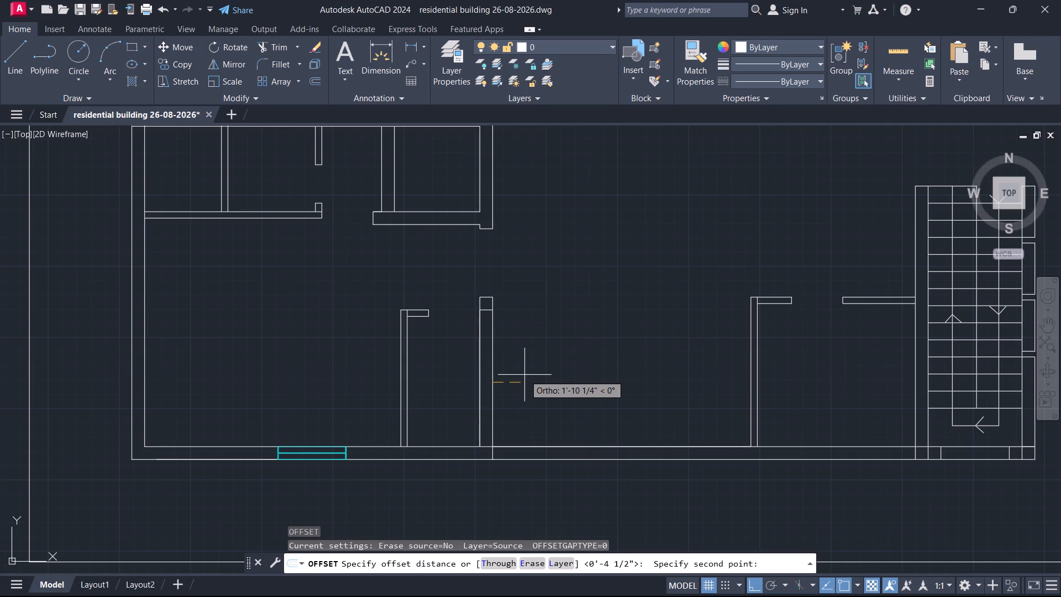
text(2'6)
key(shift+quotedbl)
key(Return)
click(557, 371)
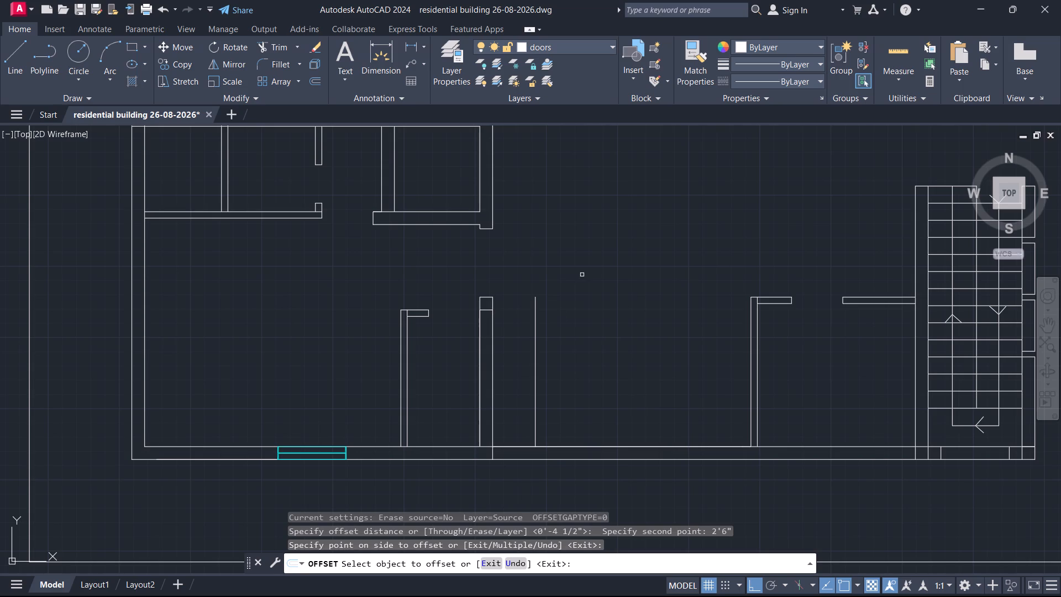
key(space)
Draw a line from the thick wall's northeast corner east to the offset line, 10'1.5" further east, and down to the south wall.
key(l)
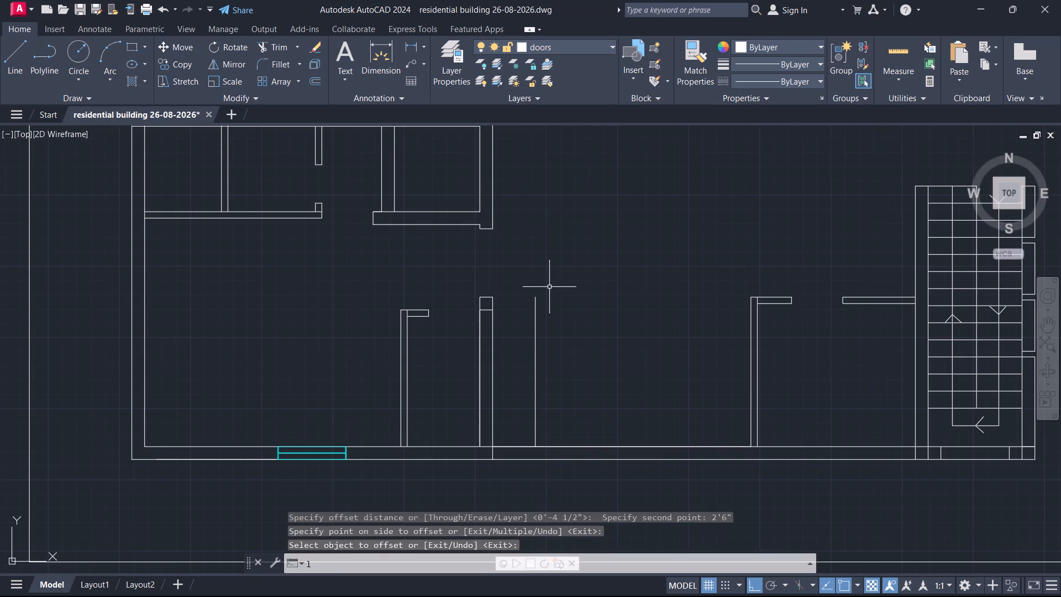
key(Return)
click(494, 295)
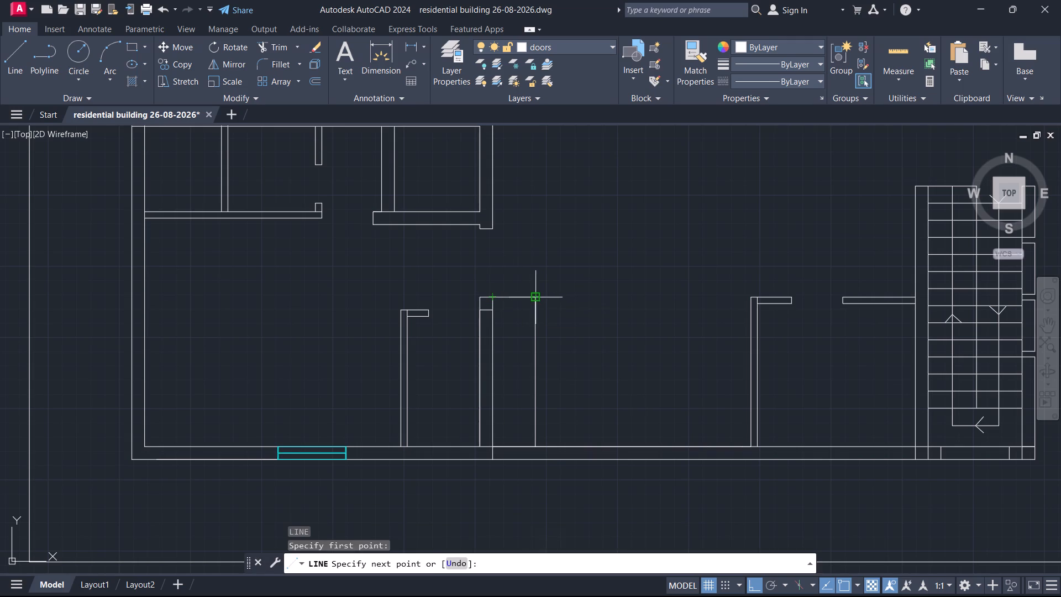
click(537, 297)
text(10)
text('1.5)
key(shift+quotedbl)
key(Return)
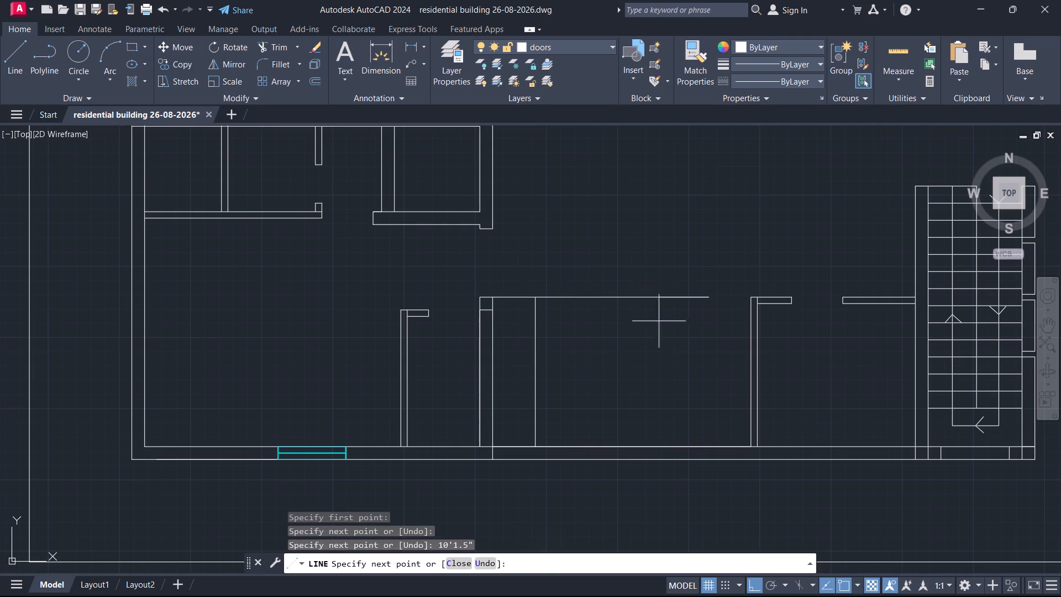
click(710, 443)
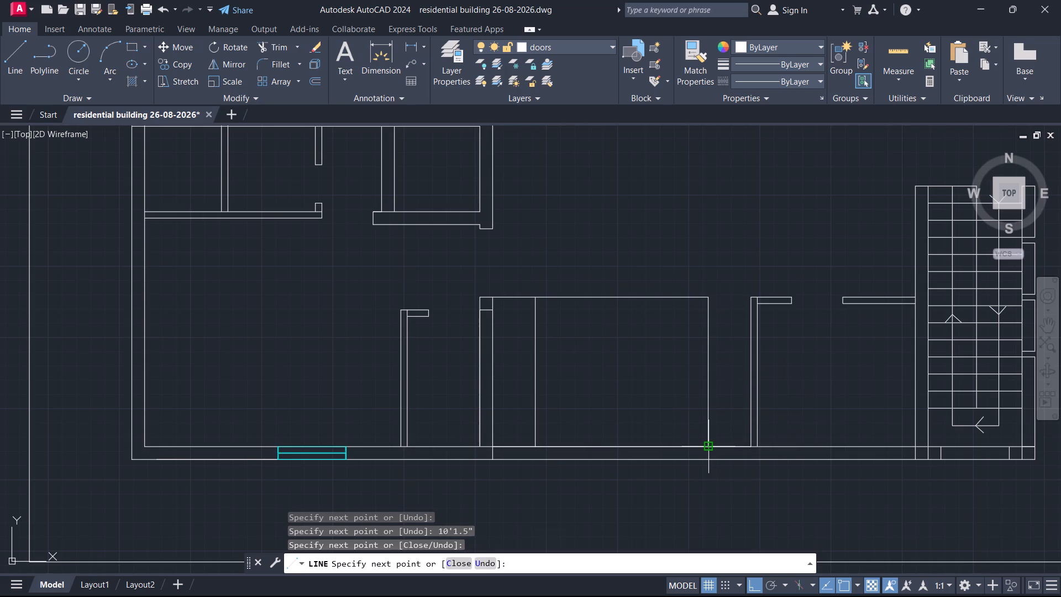
key(Escape)
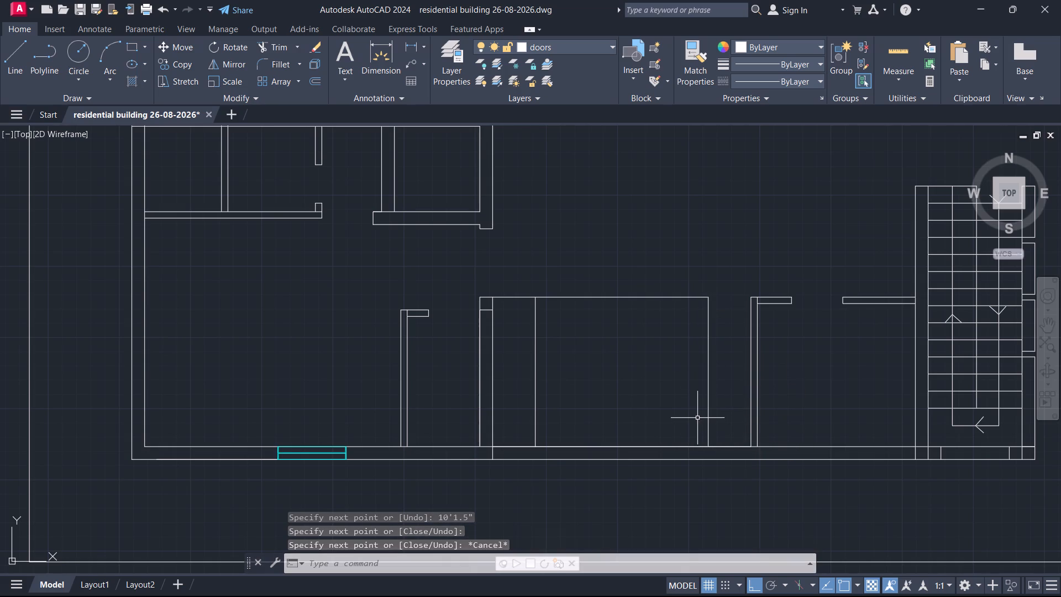
Draw a horizontal centre line between the midpoints of the new east line and the 2'6" offset line.
key(space)
text(l)
key(Return)
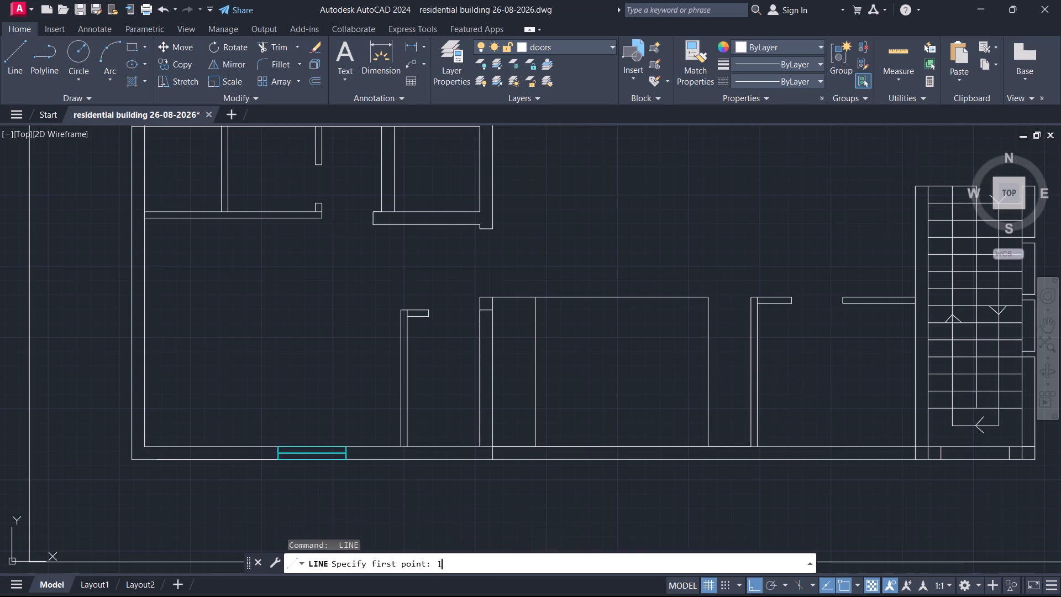
click(707, 369)
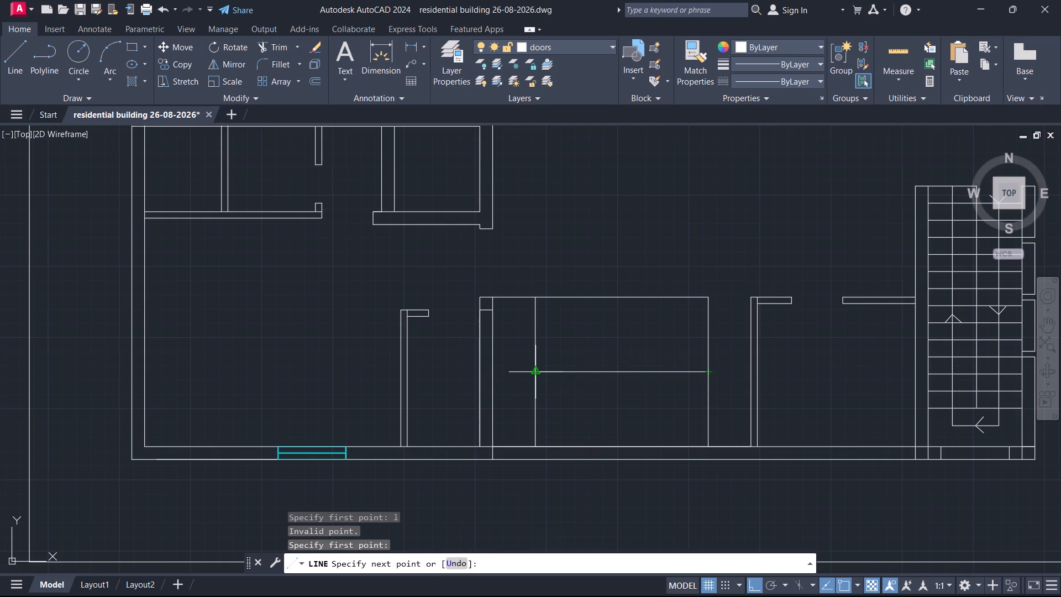
click(534, 369)
key(space)
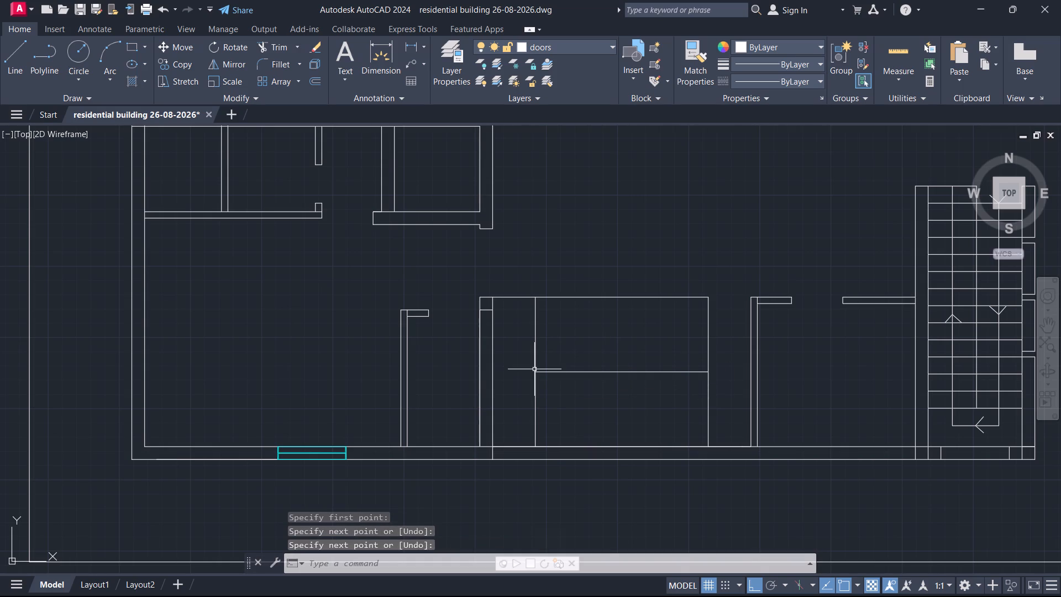
Copy the 2'6" offset line eastward as a fitted array of 11 items ending at the area's east line.
drag(549, 339, 527, 351)
text(co)
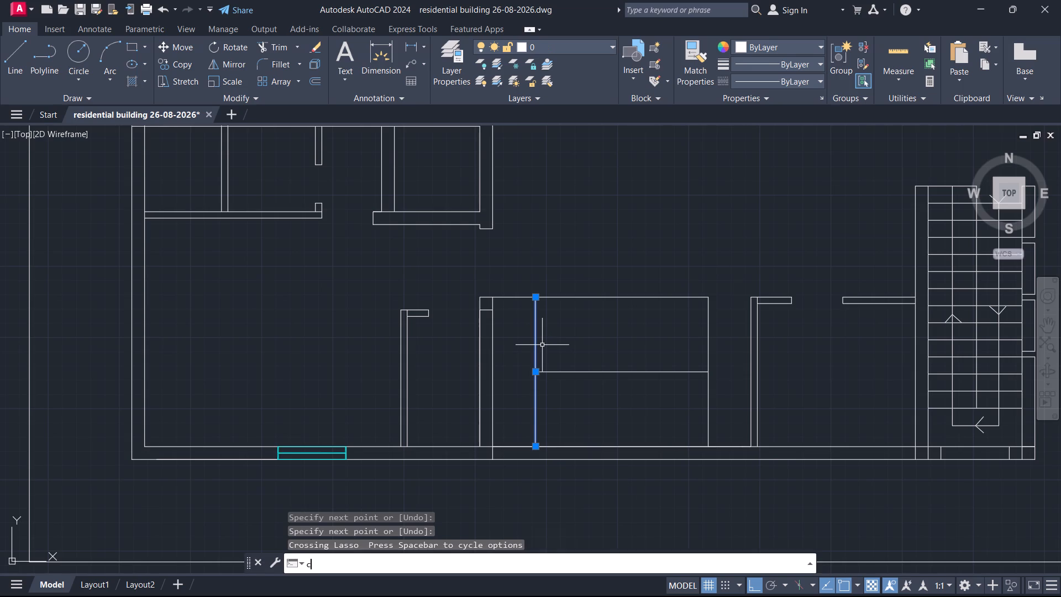
key(Return)
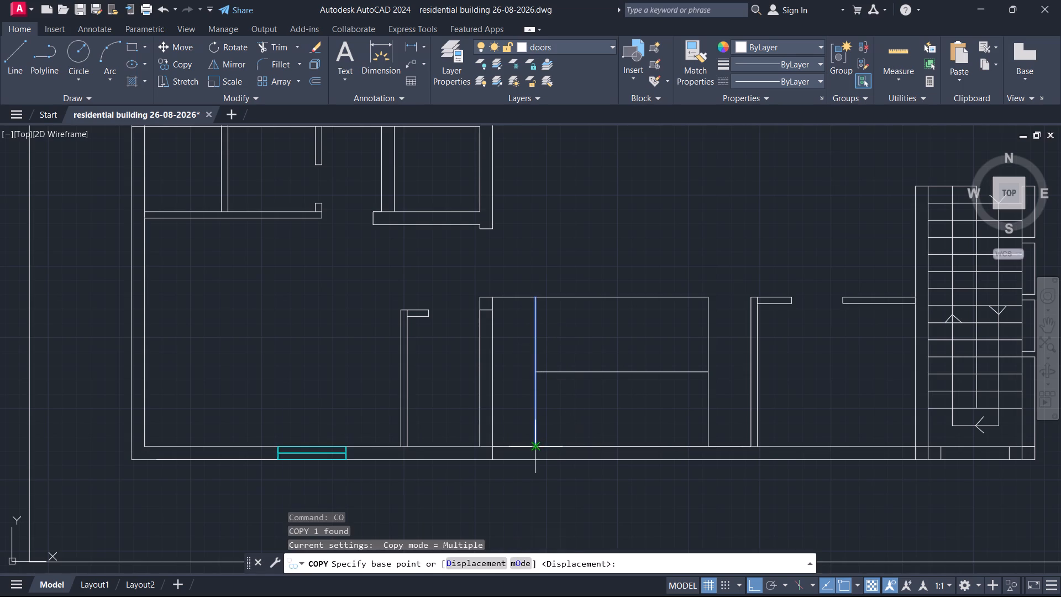
click(535, 446)
key(a)
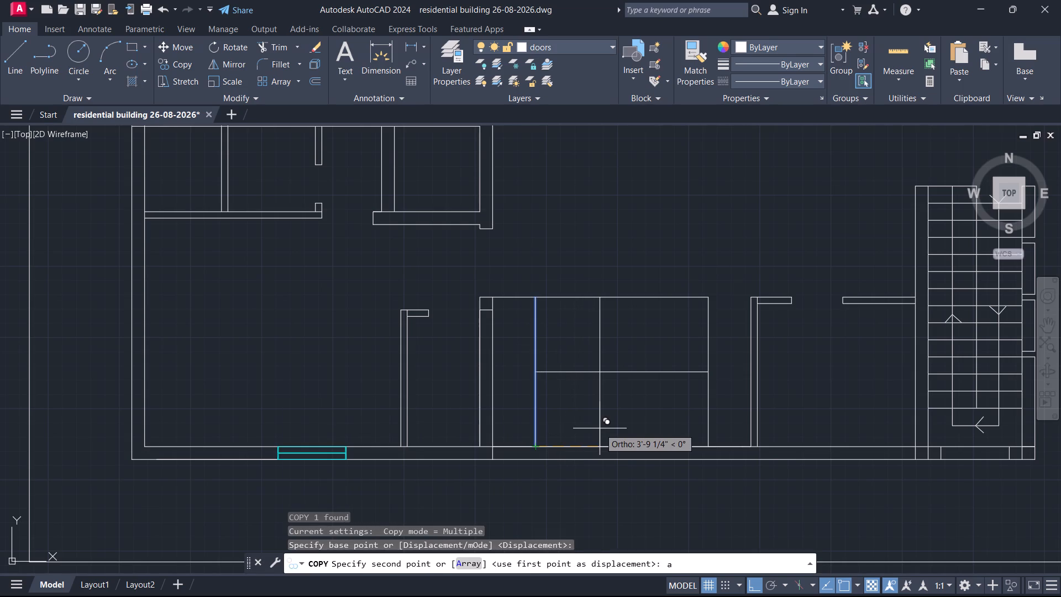
key(Return)
text(11)
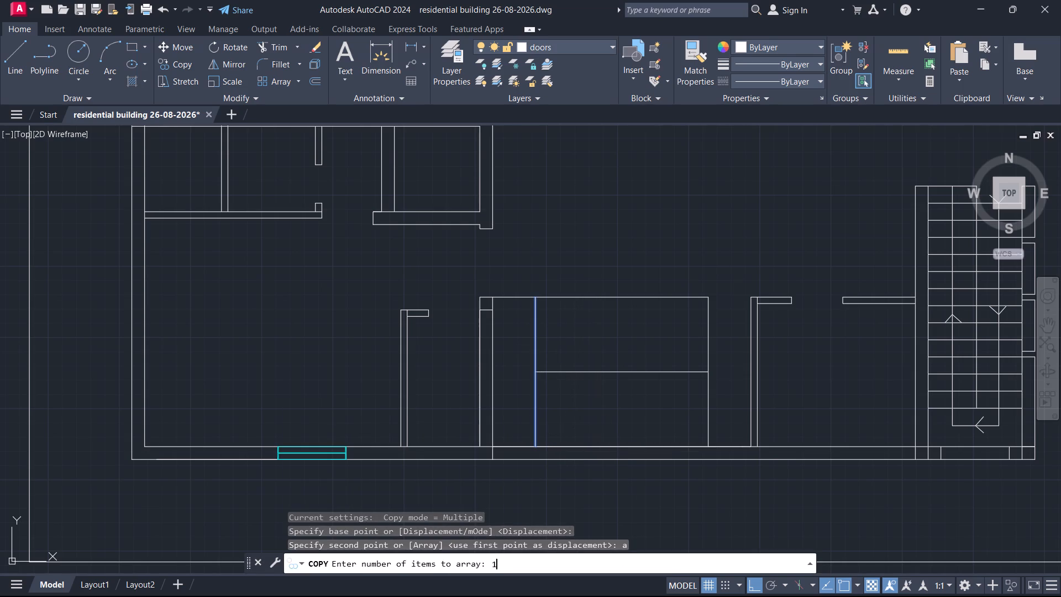
key(Return)
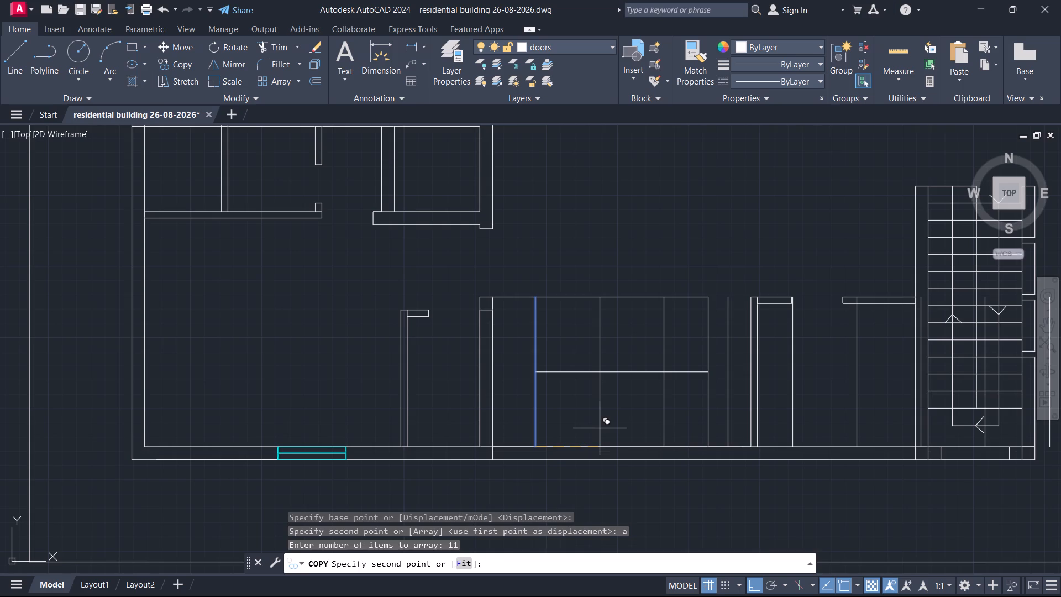
key(f)
key(Return)
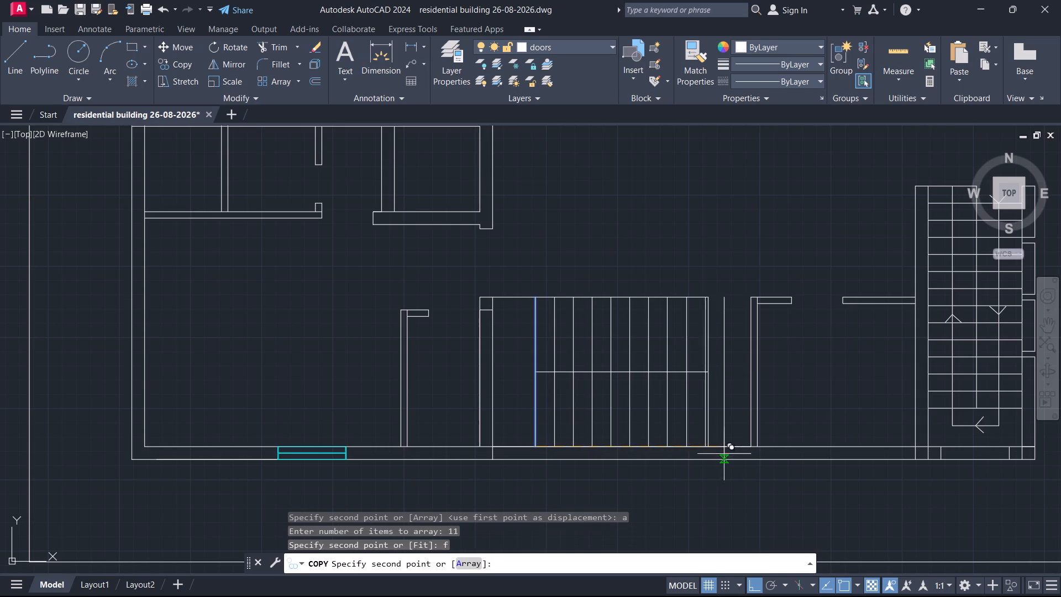
click(705, 448)
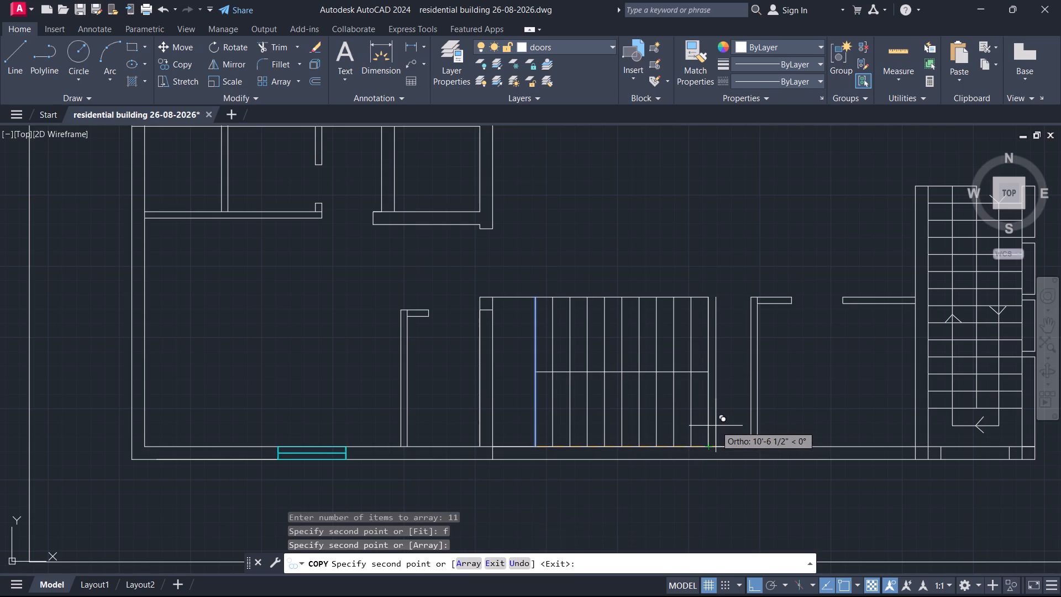
key(Escape)
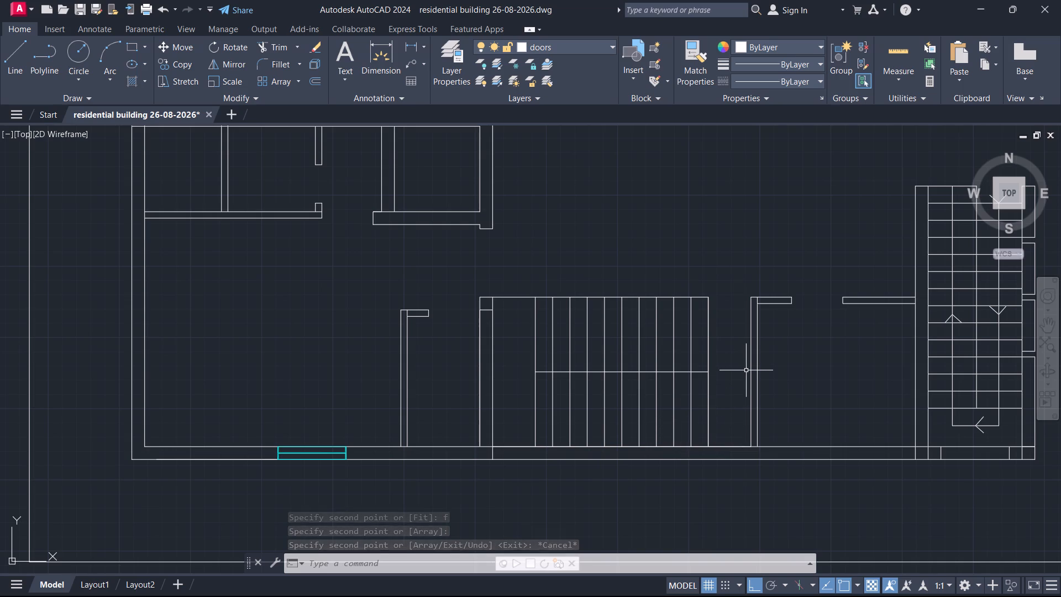
Extend the eastern staircase's west wall northward from its top corners with a 9" wide wall outline closed at its north end.
scroll(755, 362, down, 1)
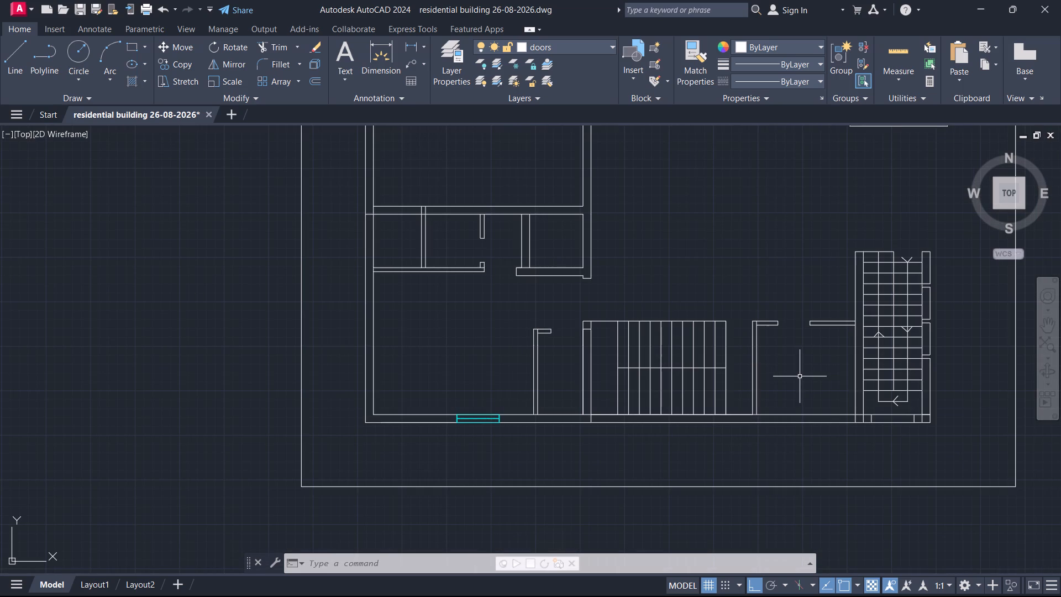
scroll(799, 375, down, 1)
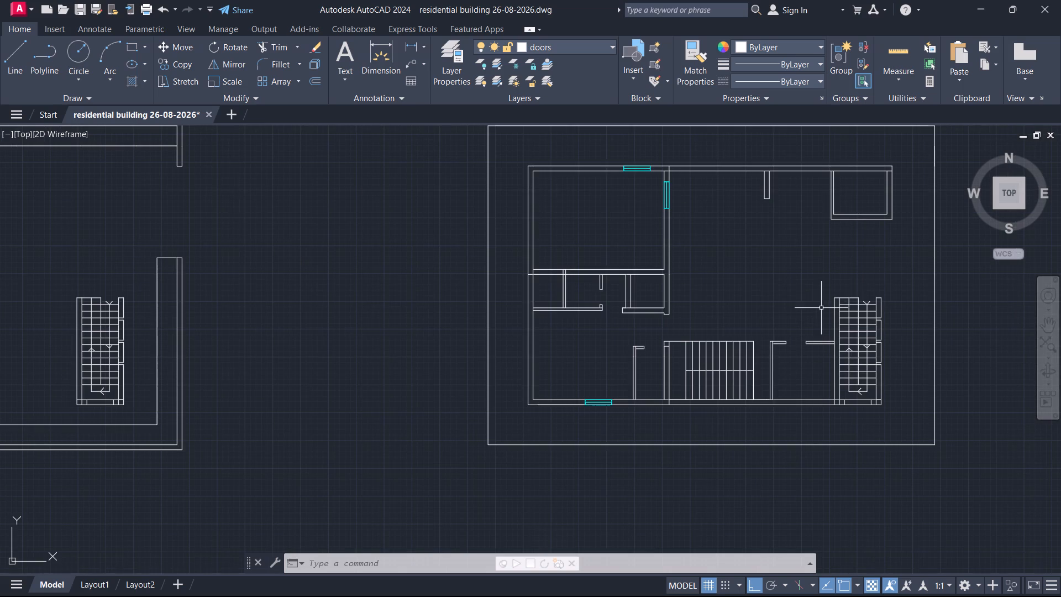
middle_drag(829, 280, 787, 351)
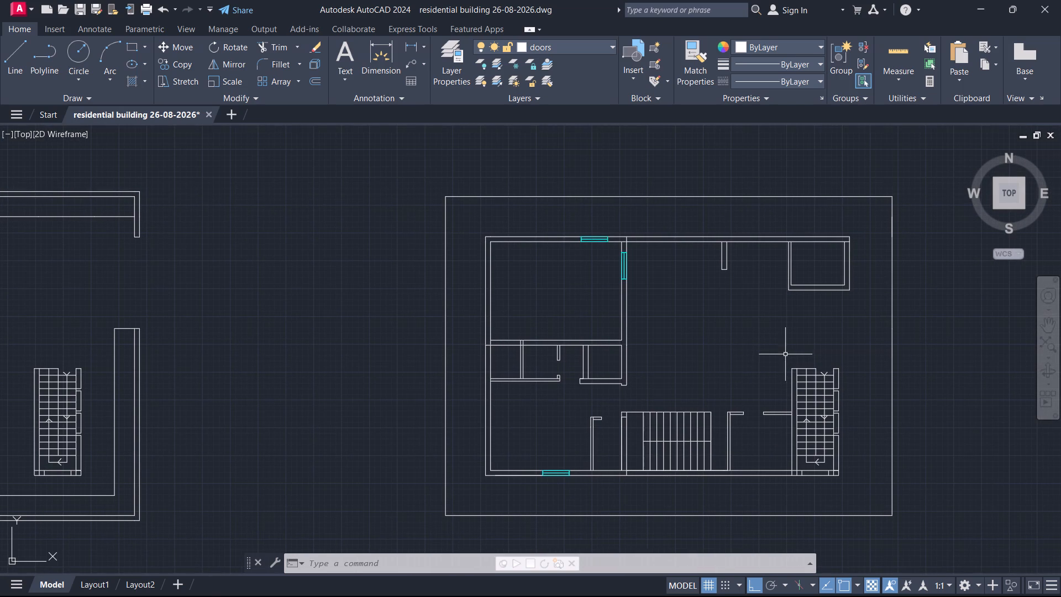
scroll(780, 369, up, 2)
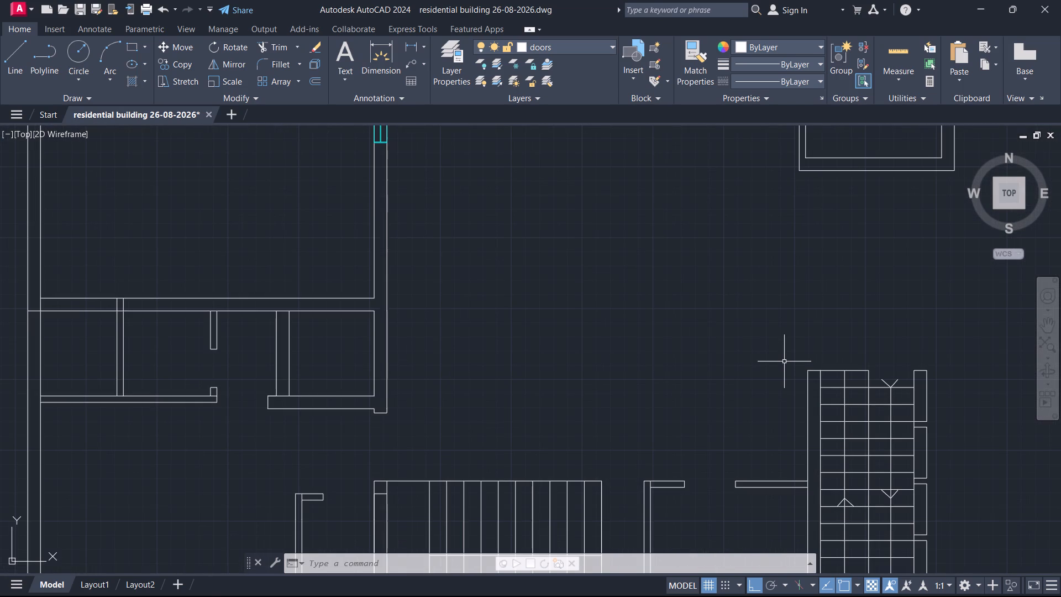
key(l)
key(Return)
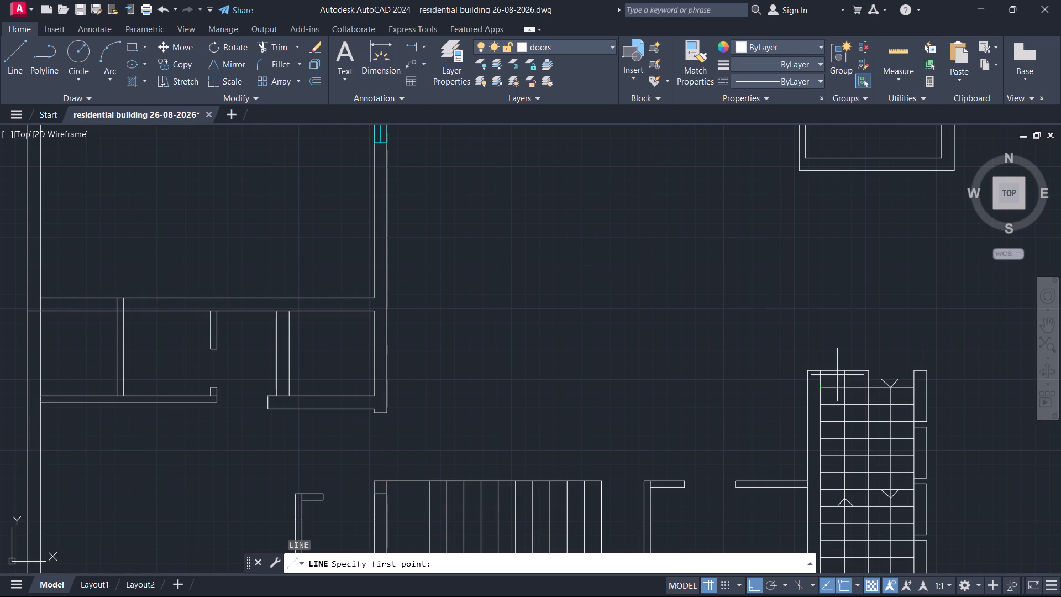
drag(819, 375, 823, 357)
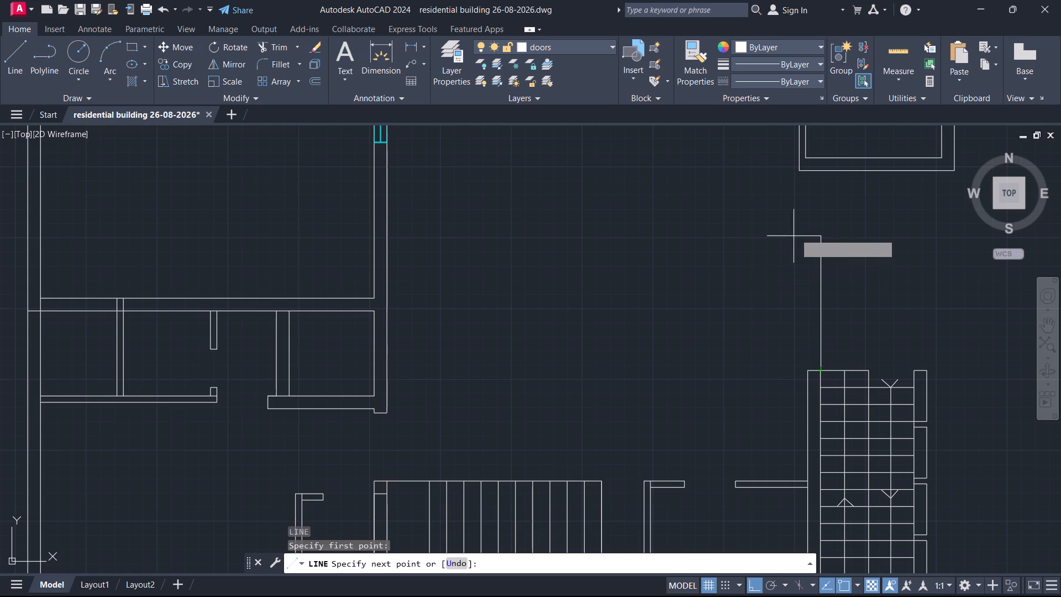
scroll(810, 221, up, 1)
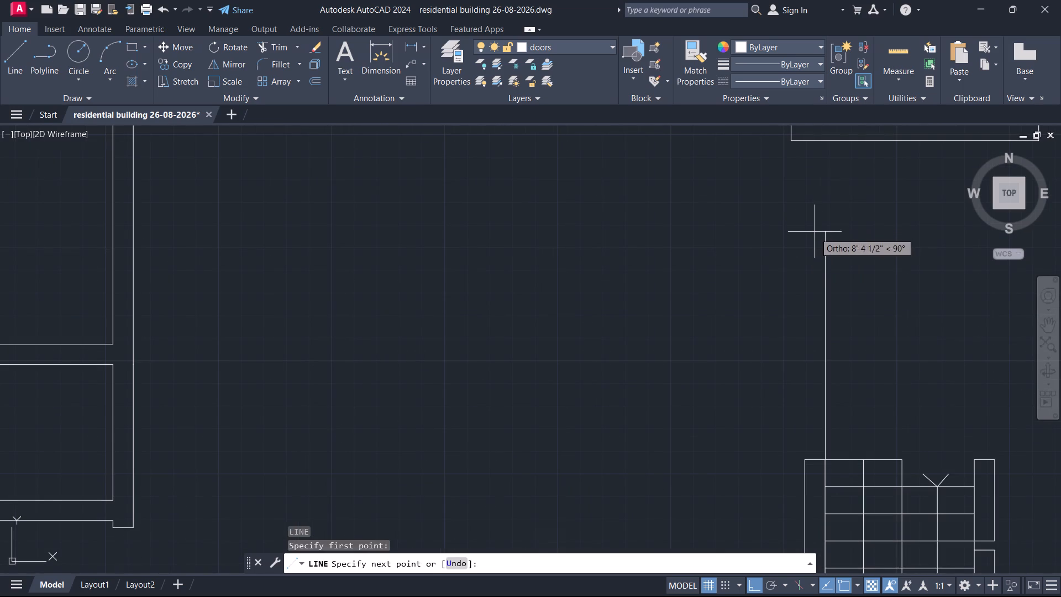
click(819, 271)
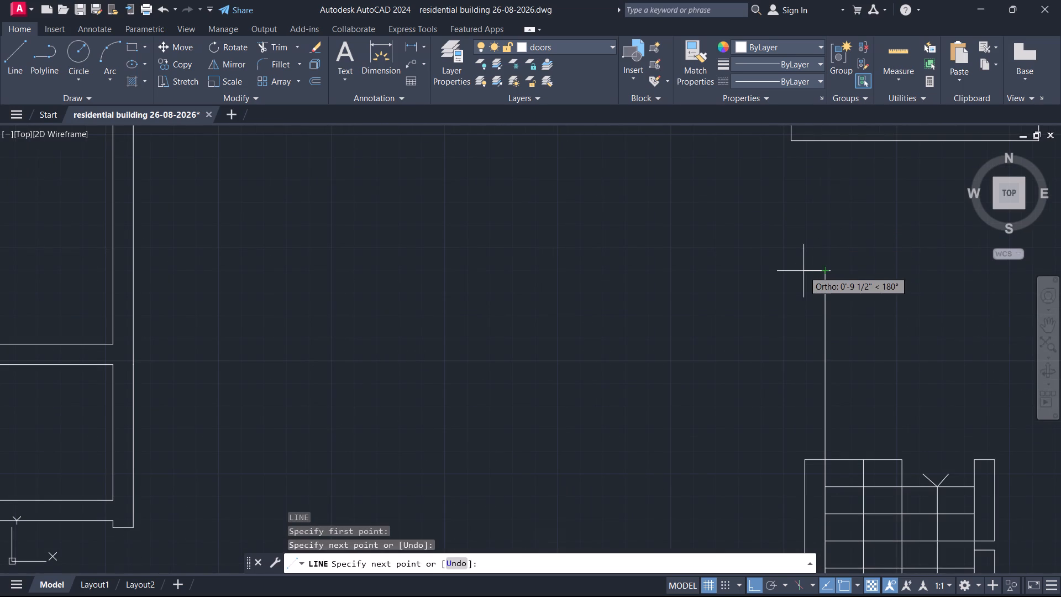
key(9)
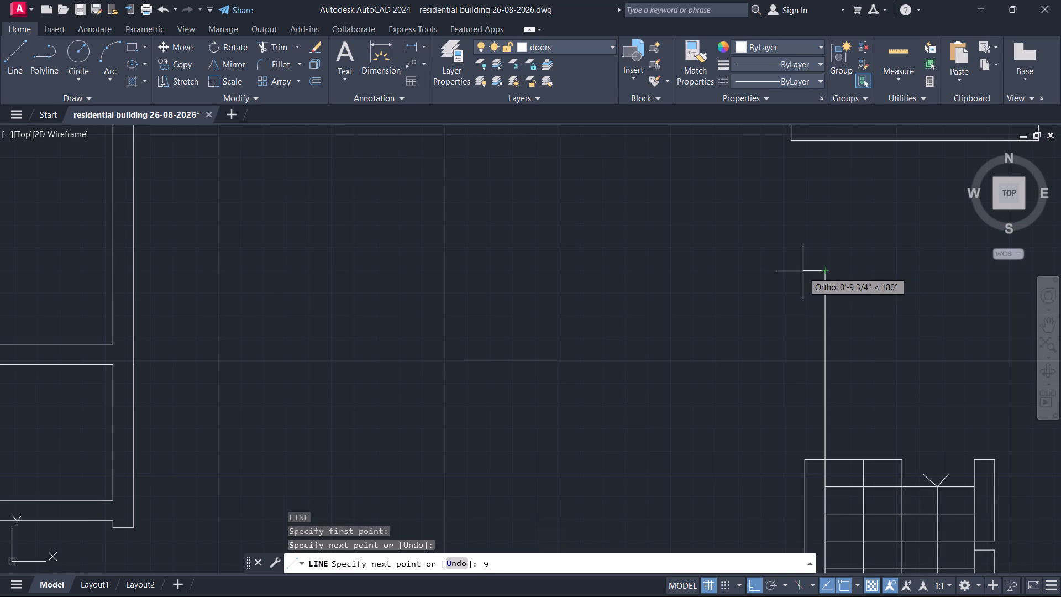
key(shift+quotedbl)
key(Return)
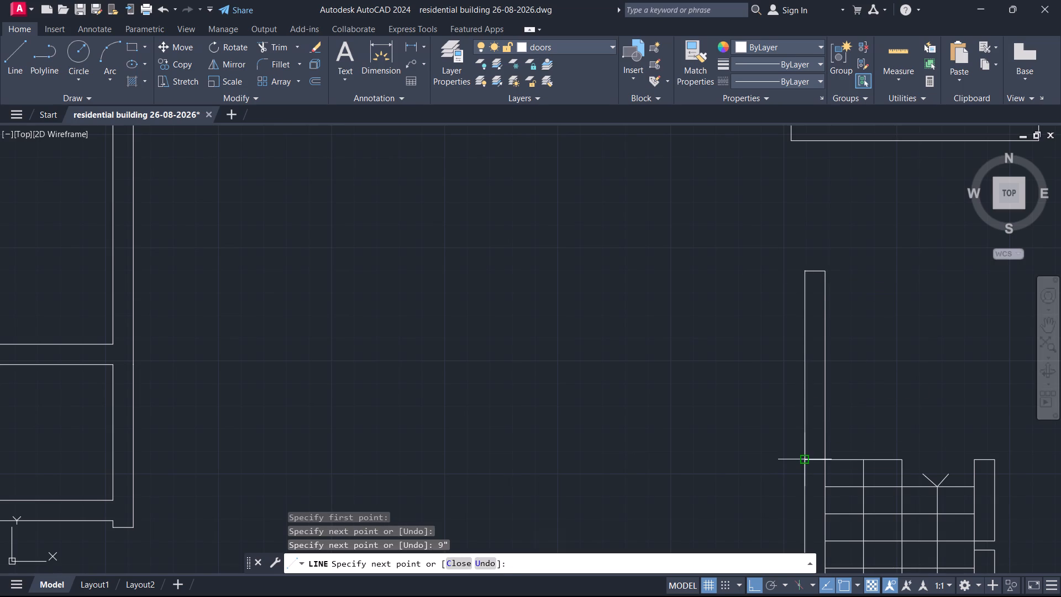
click(804, 460)
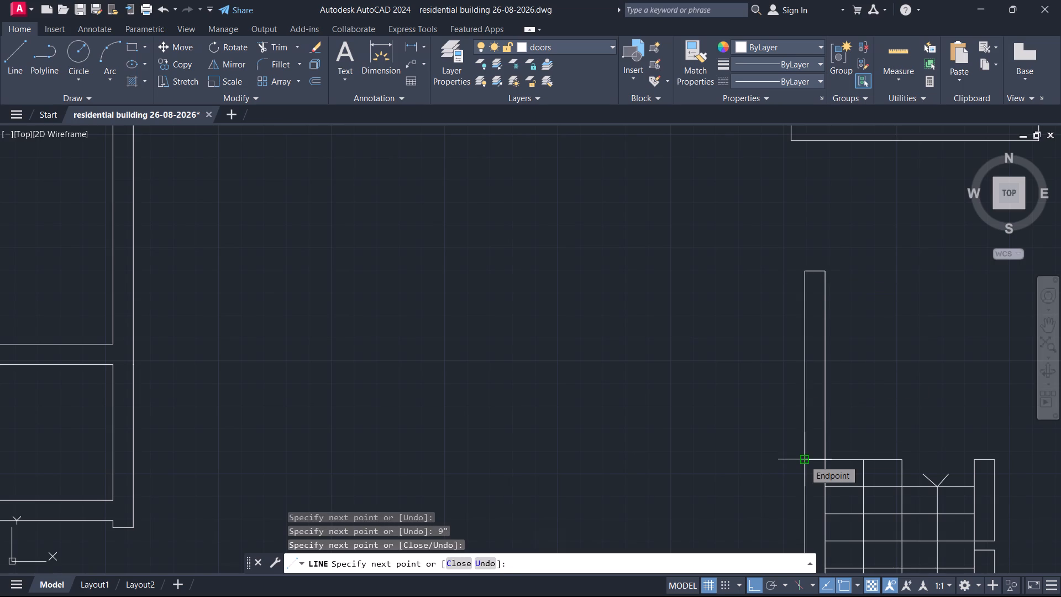
key(Escape)
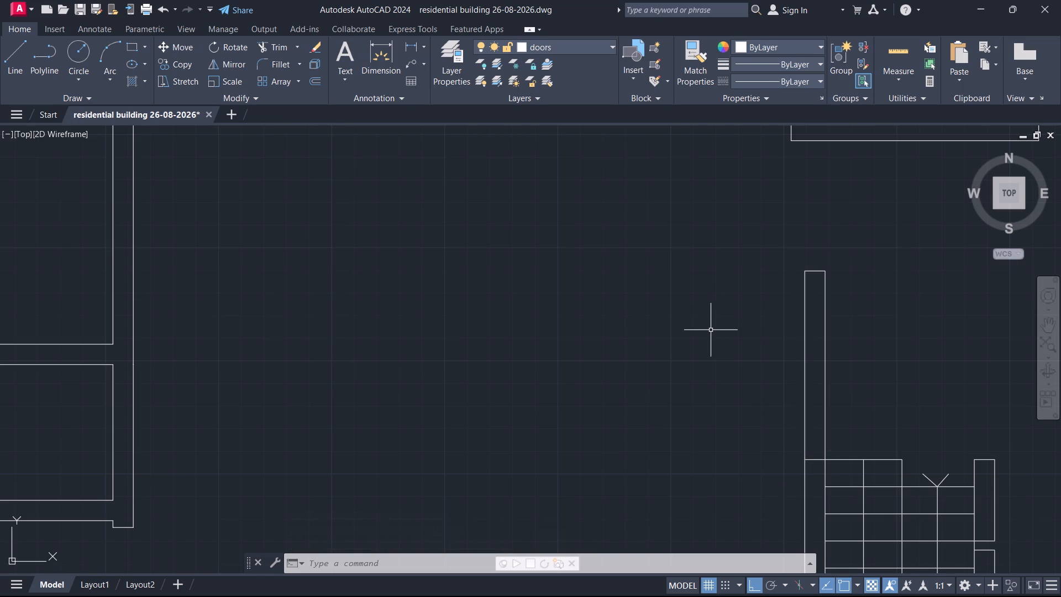
Draw a 9" thick, 8'3" long branch wall running west from the extended wall, starting 1' below its northwest corner.
key(l)
key(Return)
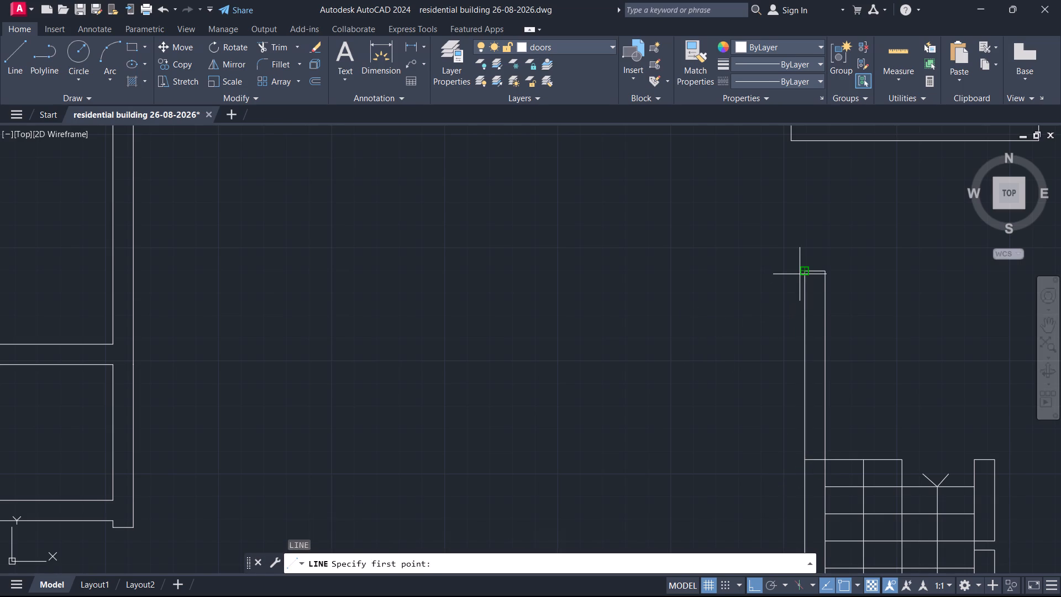
click(800, 274)
text(1')
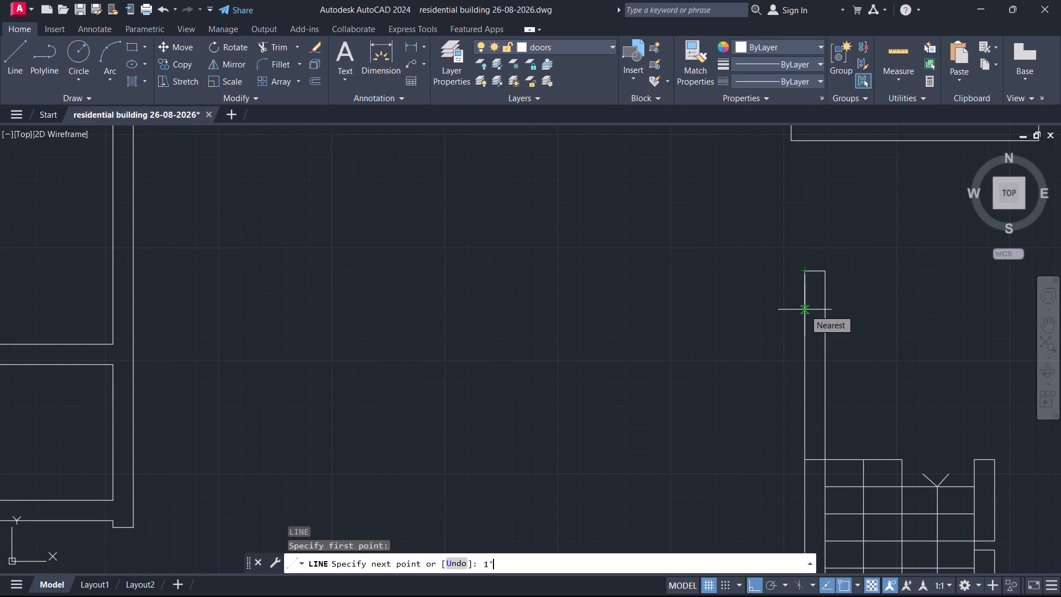
key(Return)
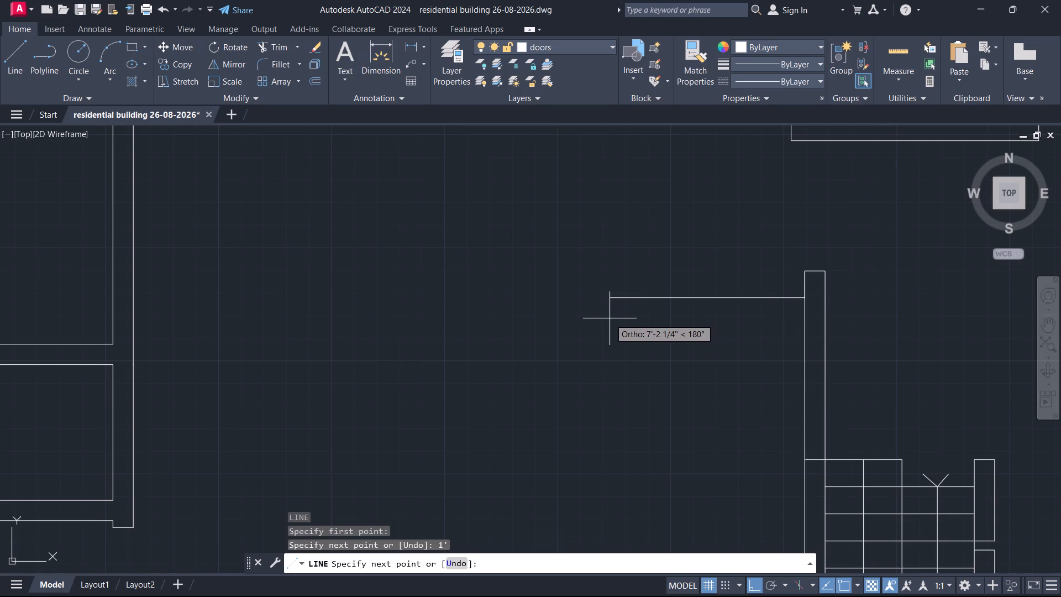
text(8'3")
key(Return)
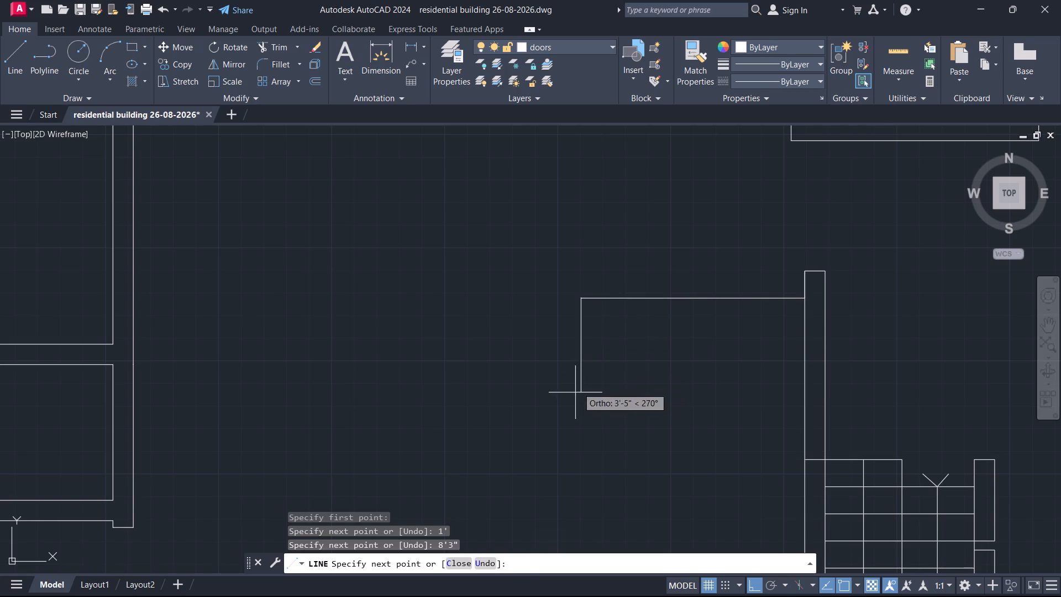
text(9")
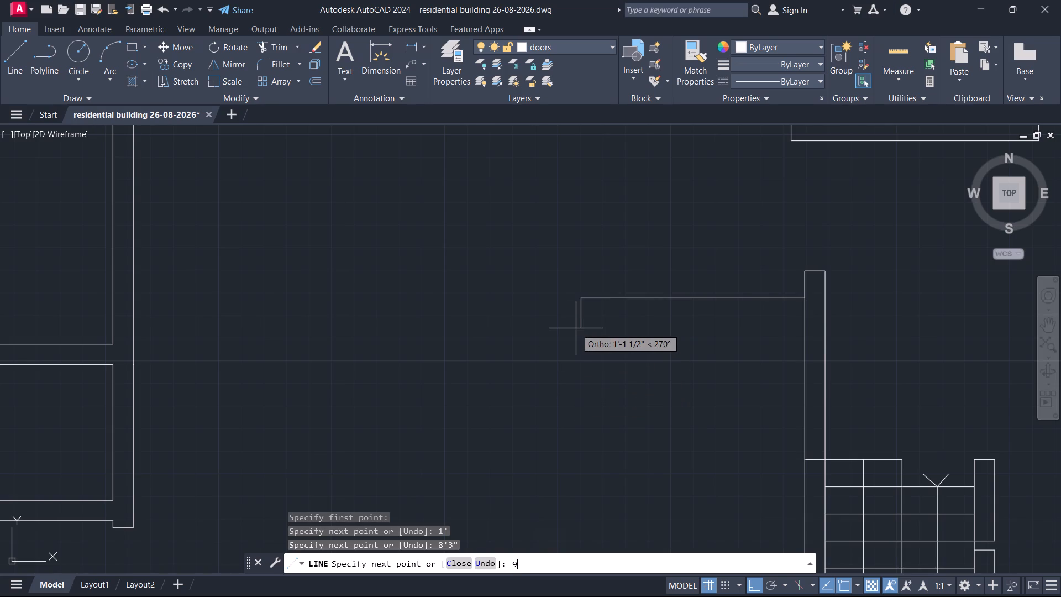
key(Return)
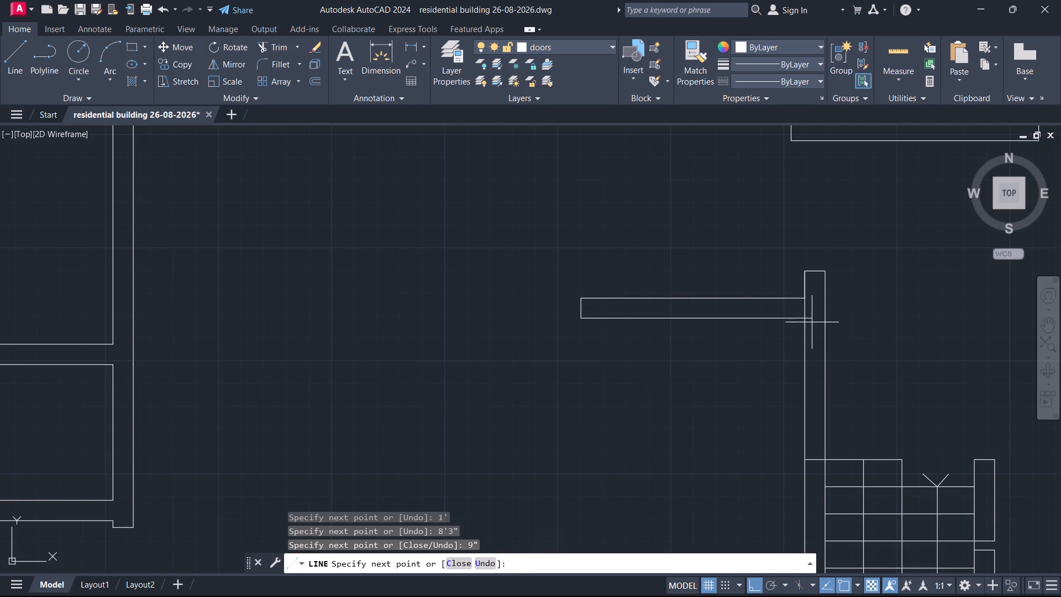
click(806, 320)
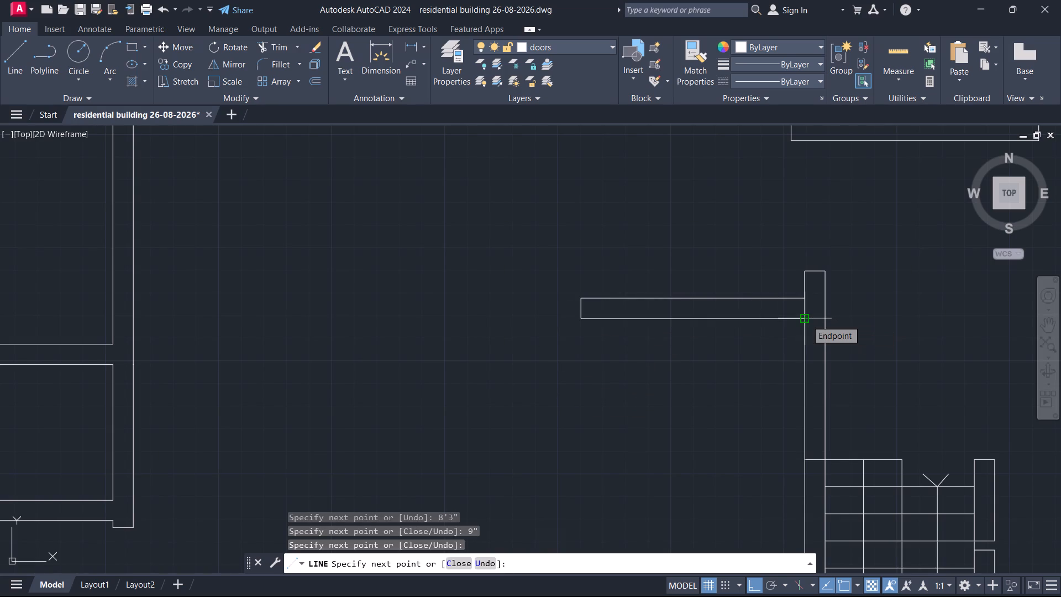
key(Escape)
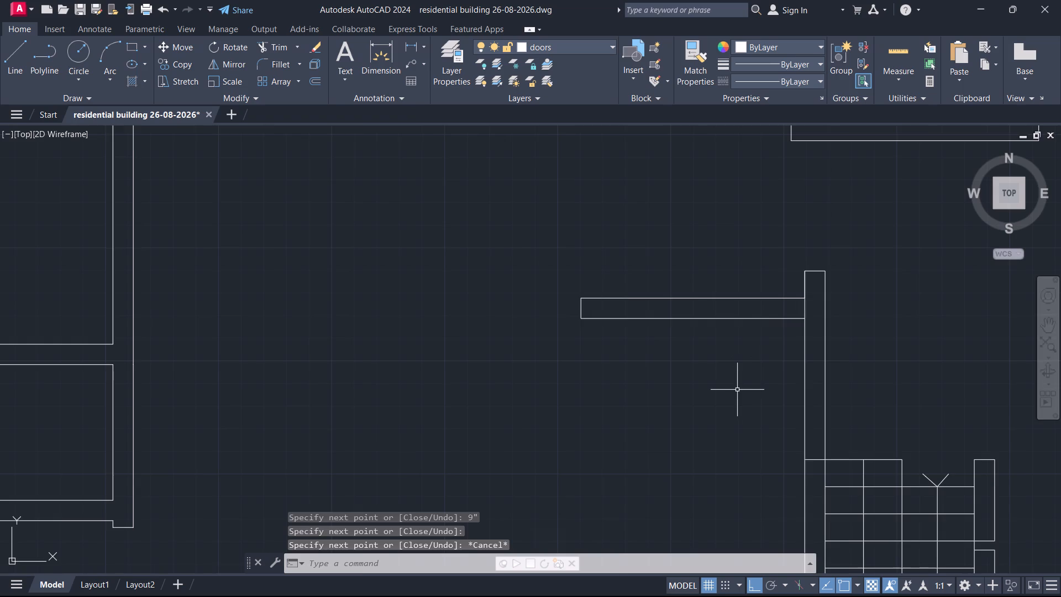
Copy the extended wall's north end line straight north onto the south wall line of the northeast room.
scroll(742, 386, down, 1)
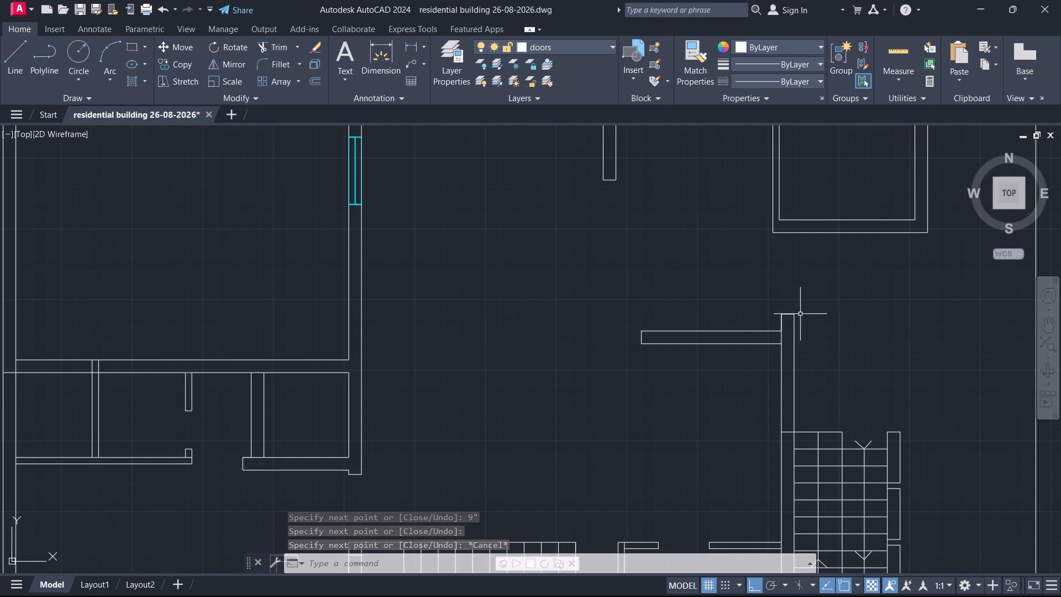
scroll(780, 327, down, 1)
scroll(780, 282, up, 2)
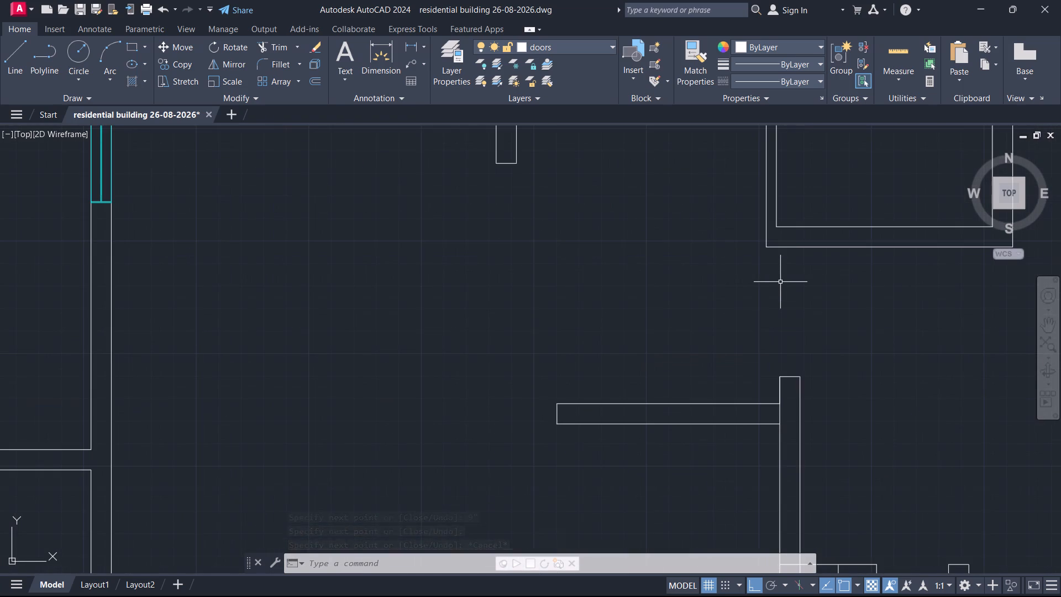
scroll(782, 291, down, 1)
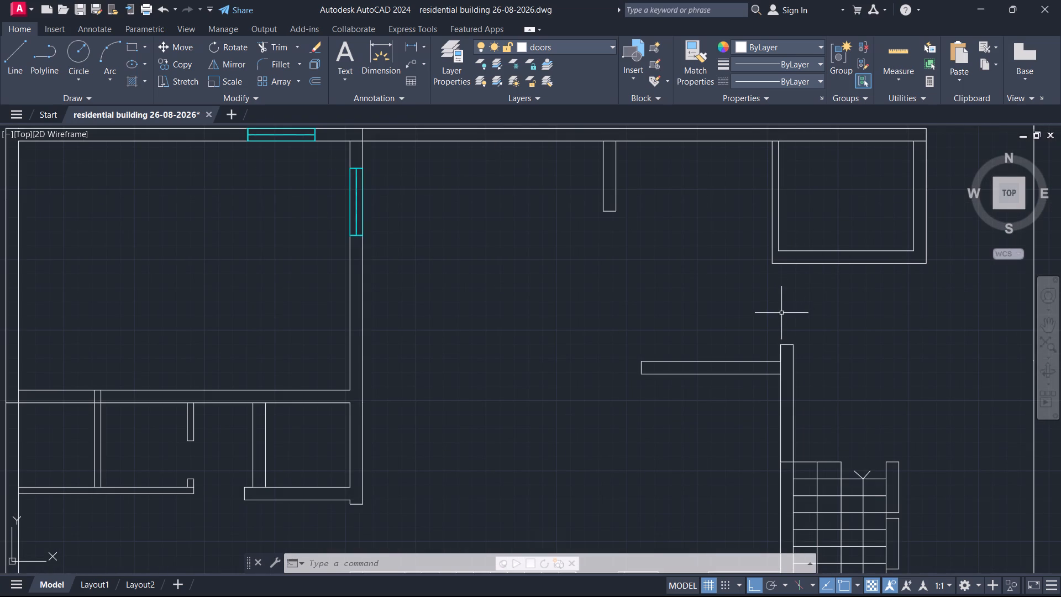
scroll(781, 316, down, 1)
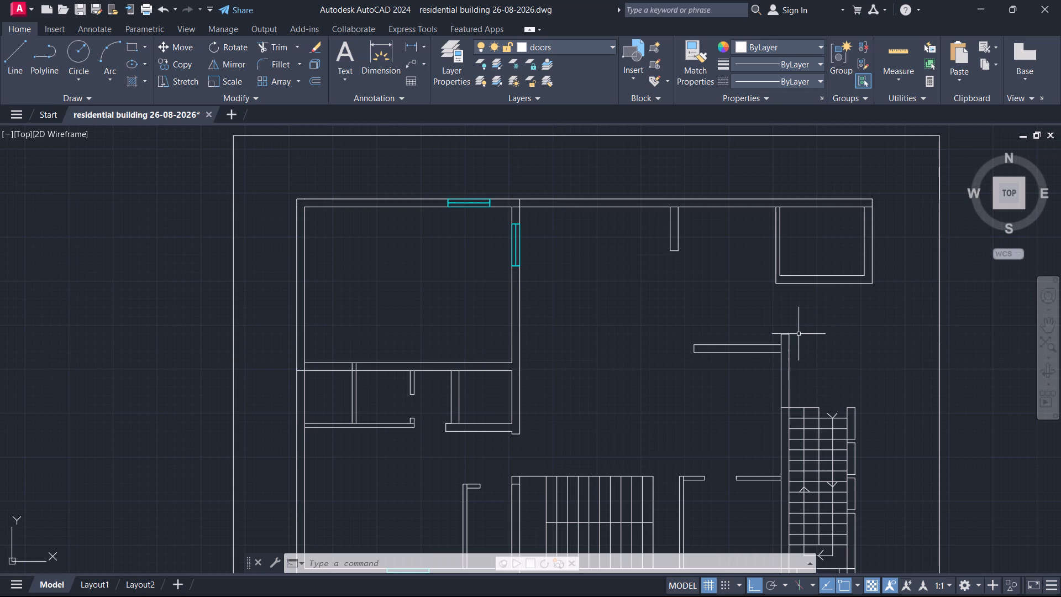
scroll(788, 332, up, 2)
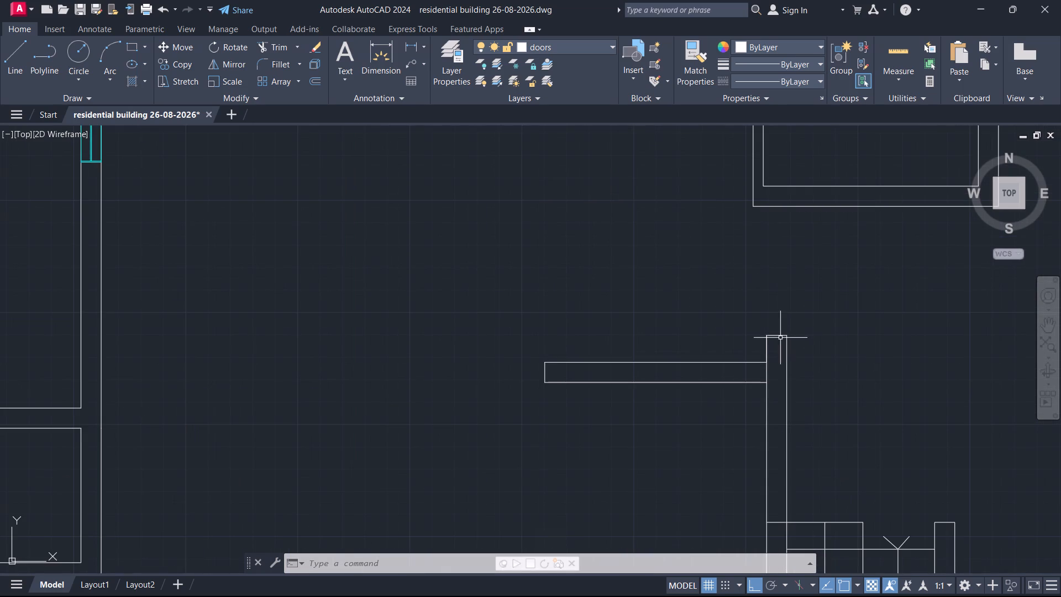
click(781, 335)
text(co)
key(Return)
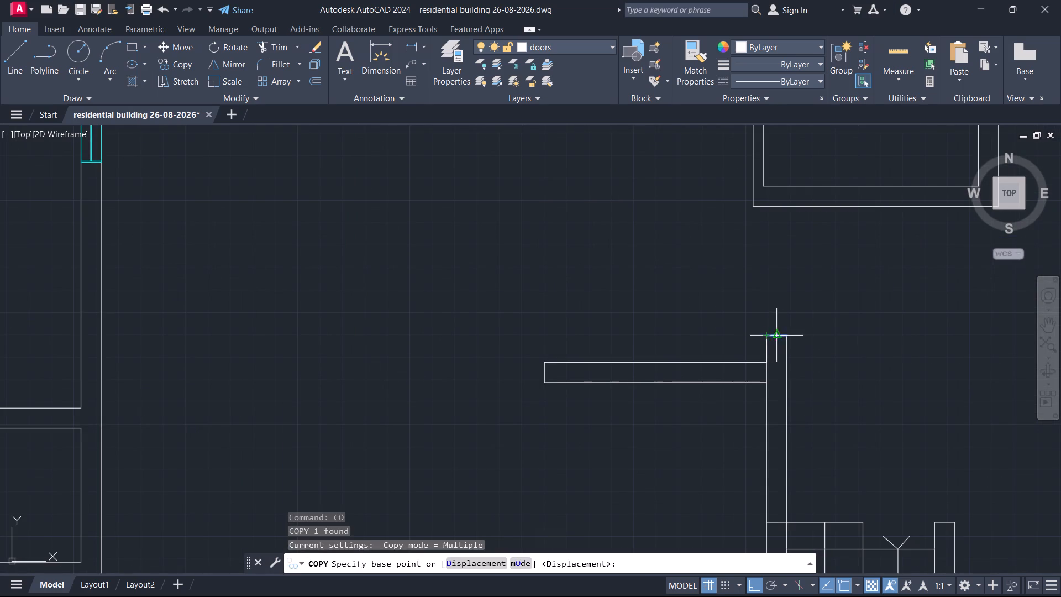
drag(765, 332, 764, 326)
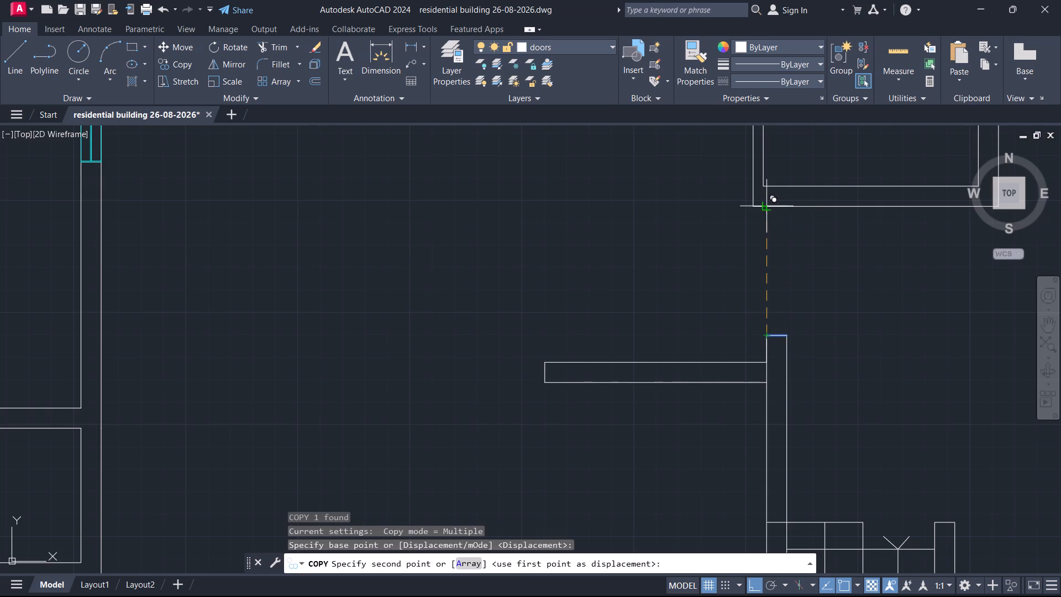
click(766, 207)
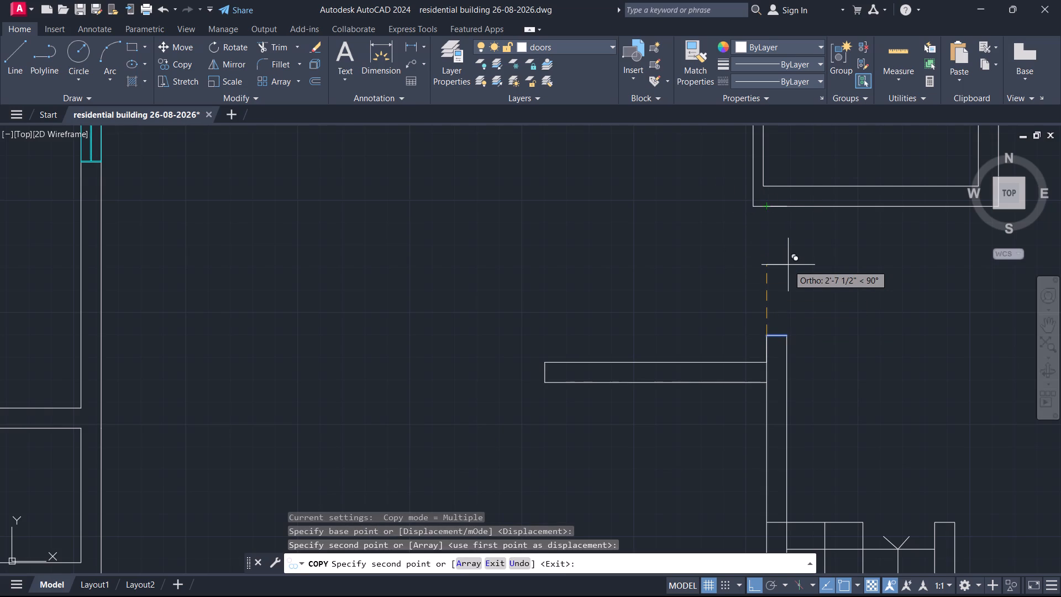
key(Escape)
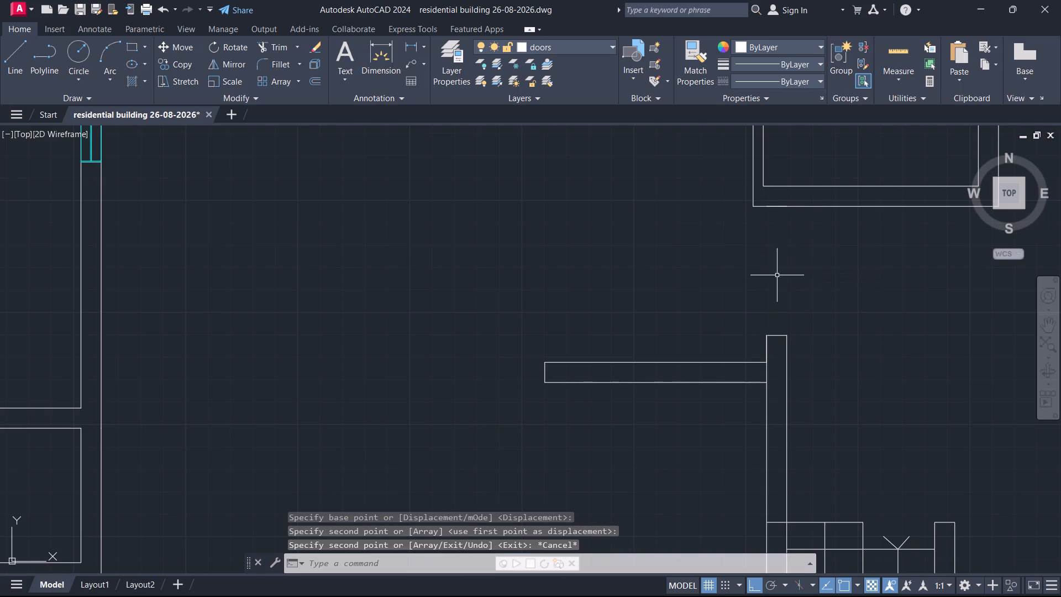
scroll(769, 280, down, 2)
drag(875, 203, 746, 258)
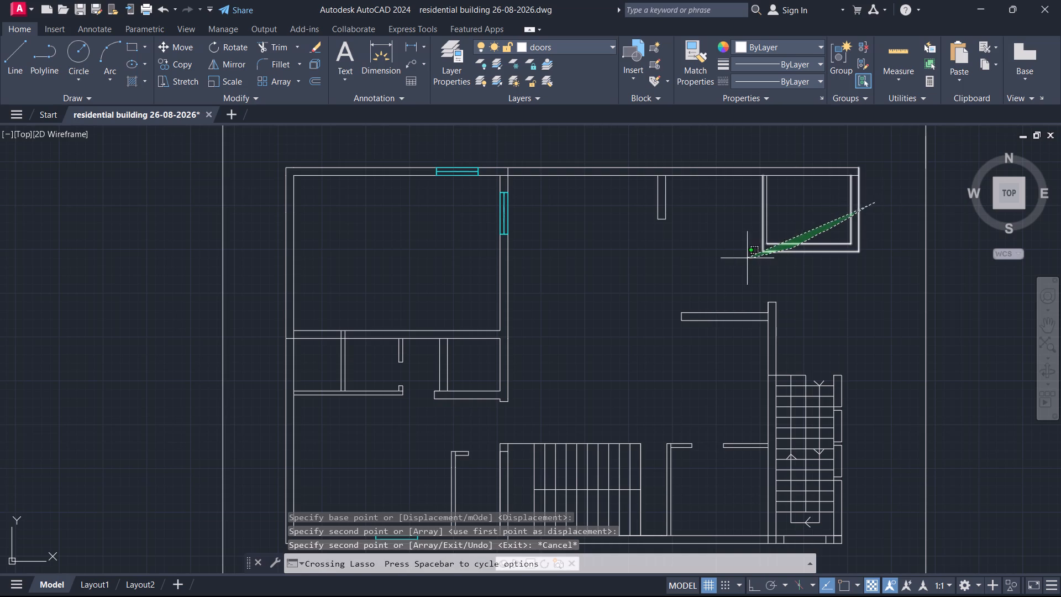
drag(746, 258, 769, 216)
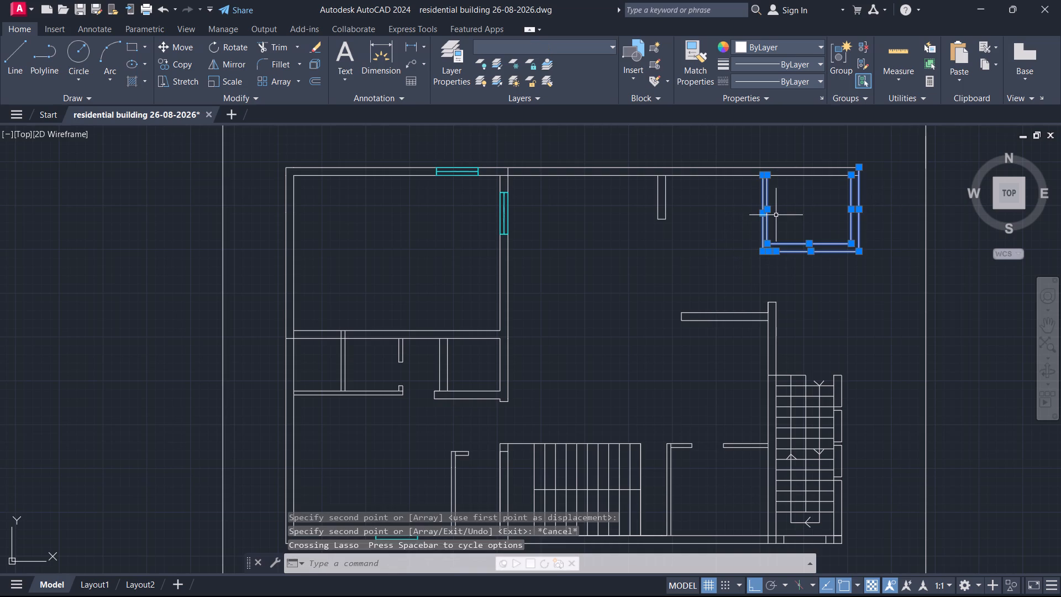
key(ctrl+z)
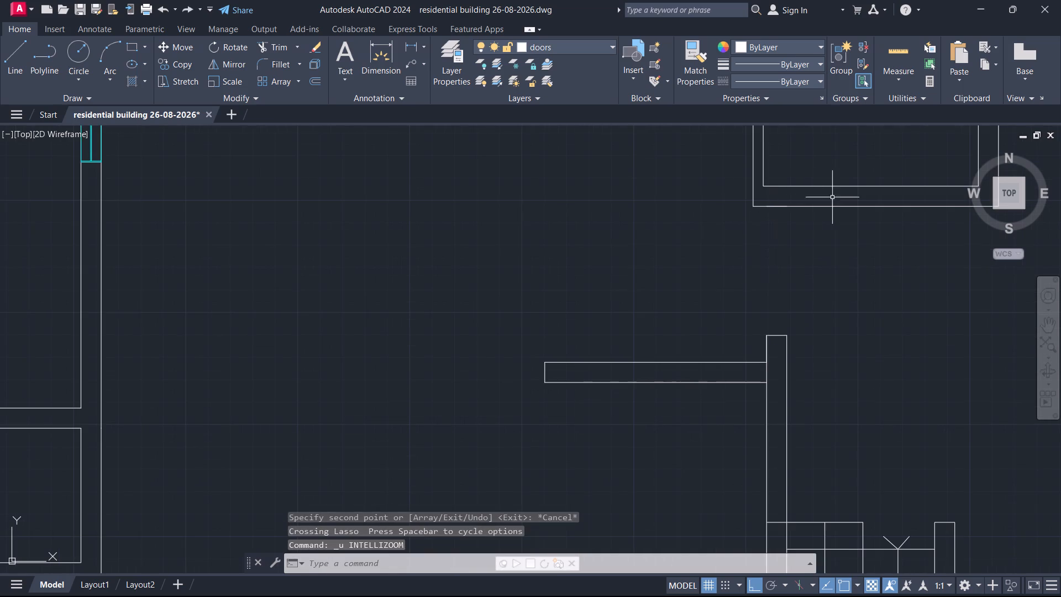
Move the northeast room's west, south and east wall lines eastward, bringing the outer southwest corner to the copied line's west end.
scroll(727, 274, down, 2)
drag(858, 190, 729, 227)
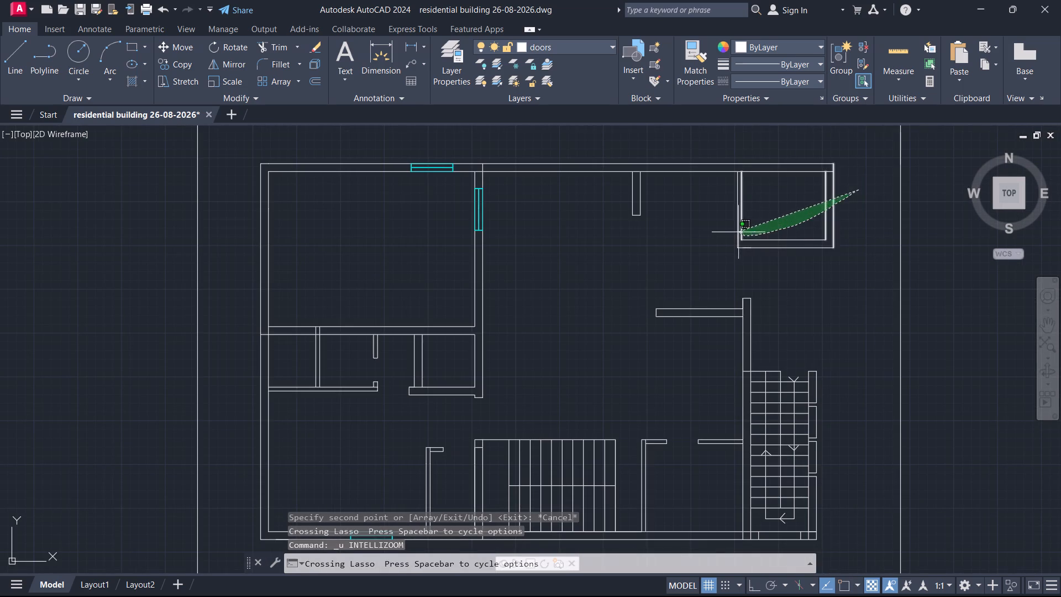
drag(729, 227, 721, 223)
drag(802, 232, 789, 267)
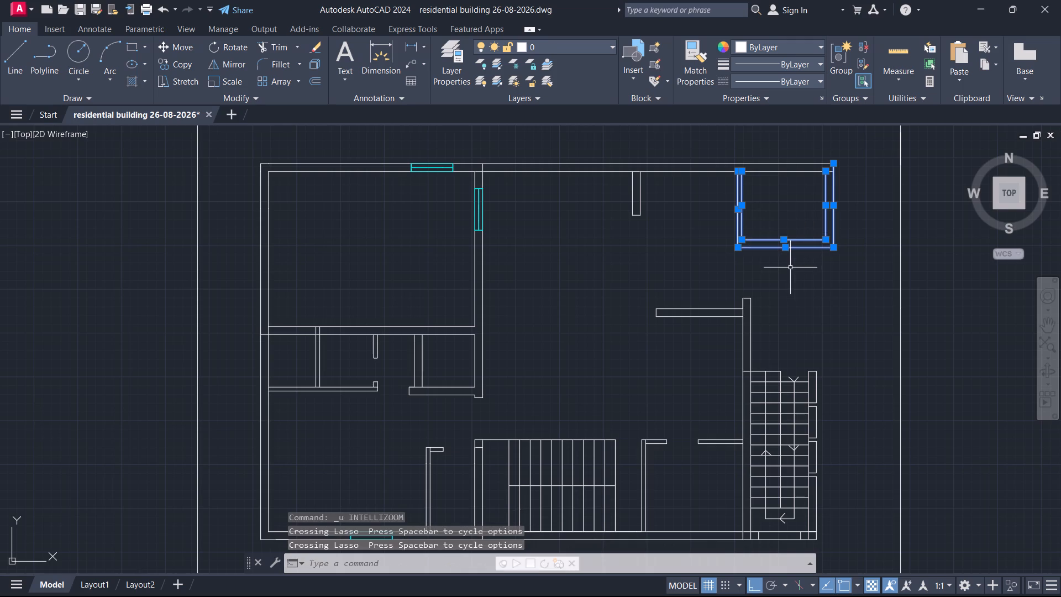
key(m)
key(Return)
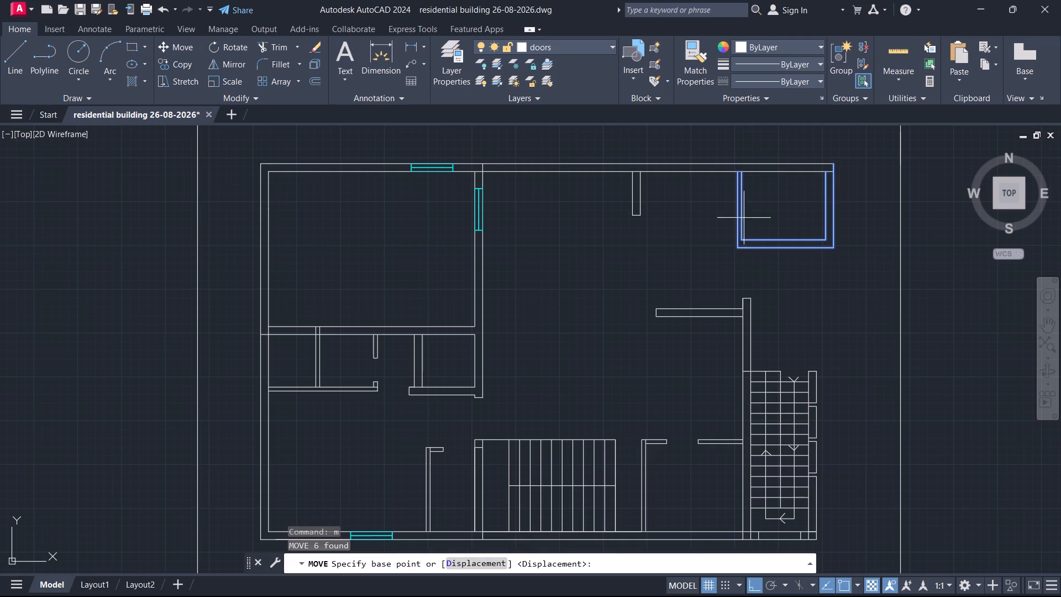
scroll(737, 231, up, 4)
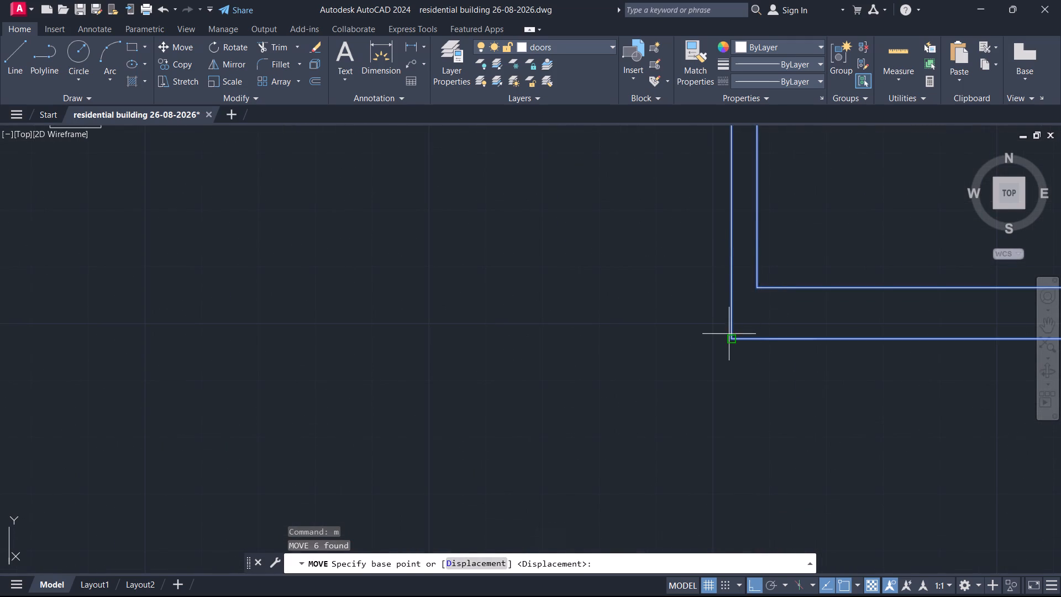
click(729, 334)
click(768, 338)
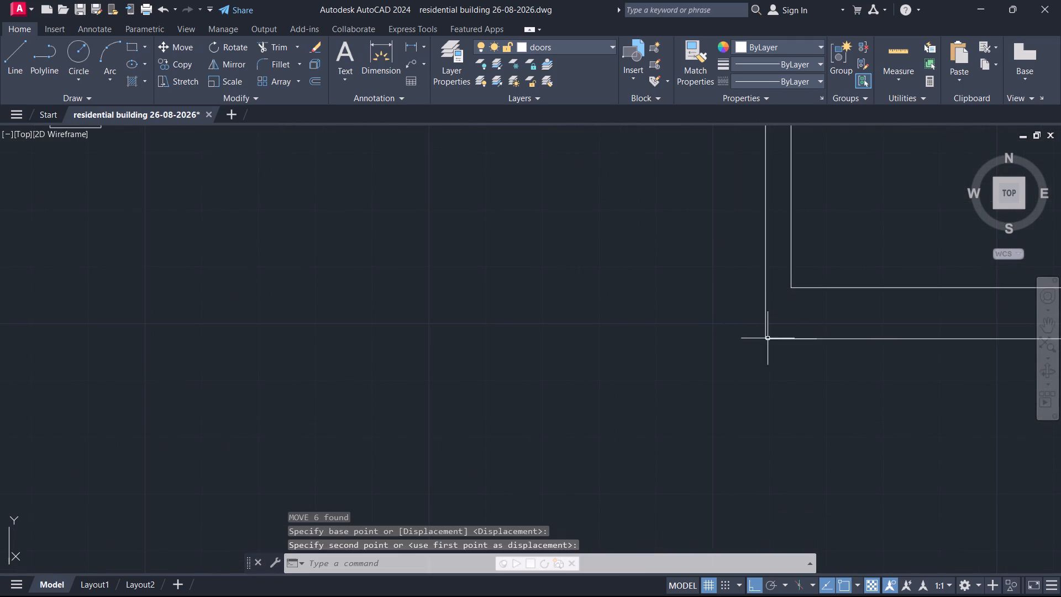
Extend both lines of the building's north wall eastward to the moved room's outer east wall line.
scroll(590, 348, down, 3)
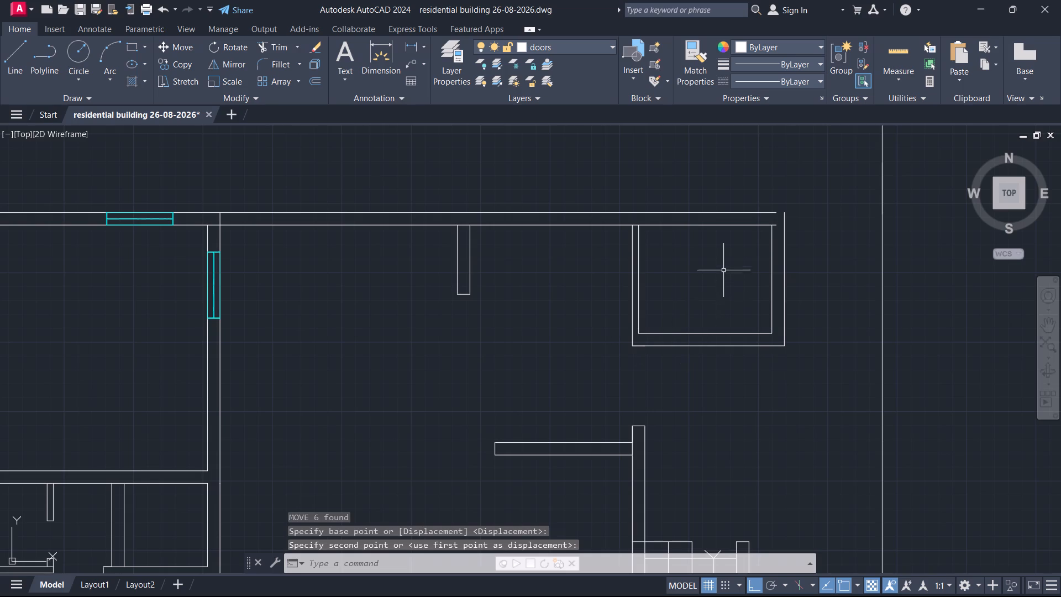
key(Escape)
text(ex)
key(Return)
click(743, 226)
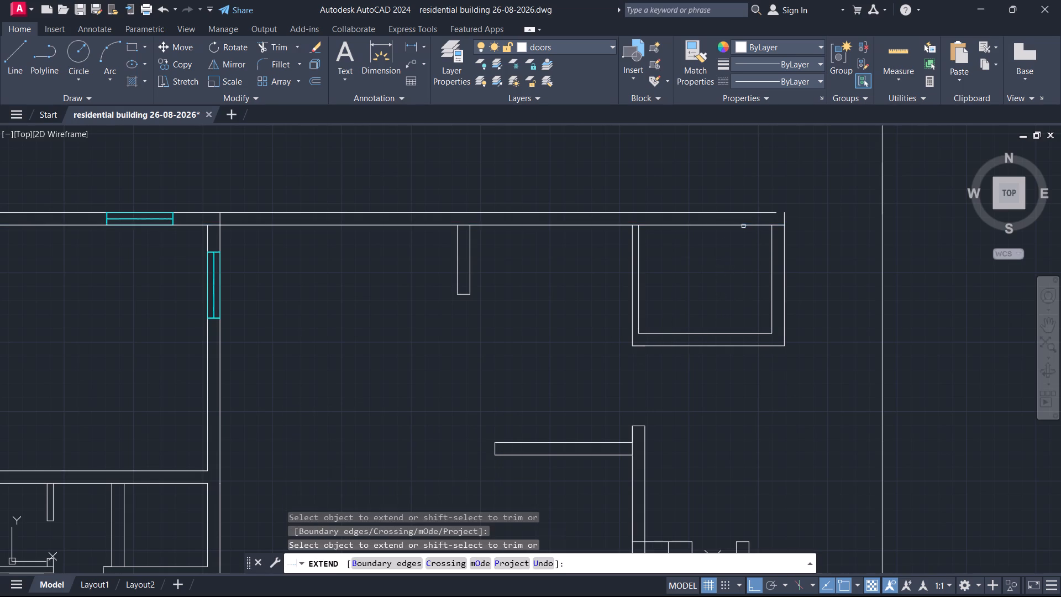
click(757, 212)
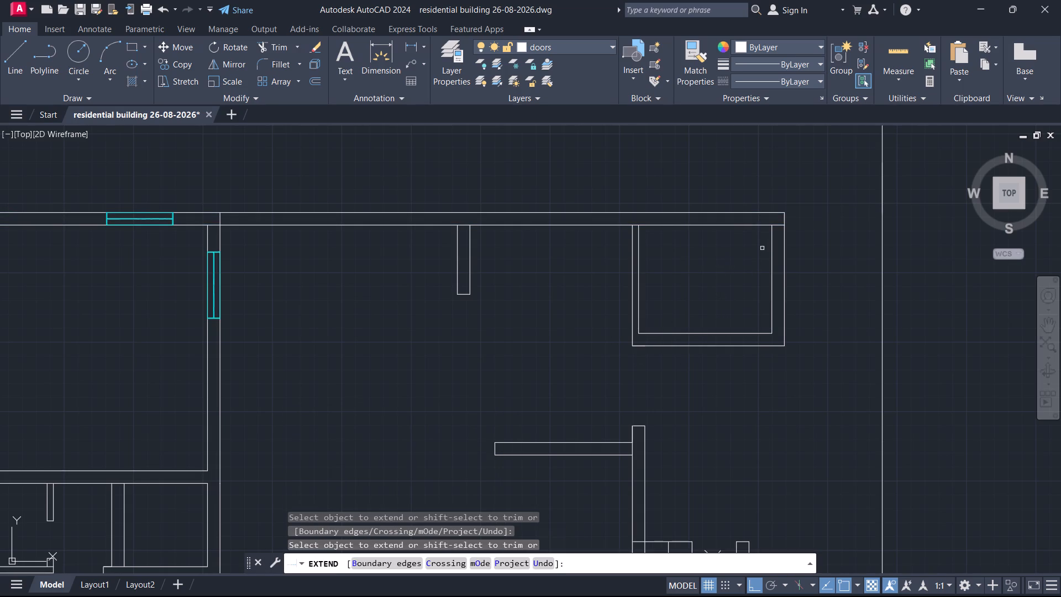
key(Escape)
Draw a vertical line from the top edge of the eastern staircase's east wall north to the northeast room's south wall.
scroll(753, 270, down, 2)
scroll(758, 336, up, 2)
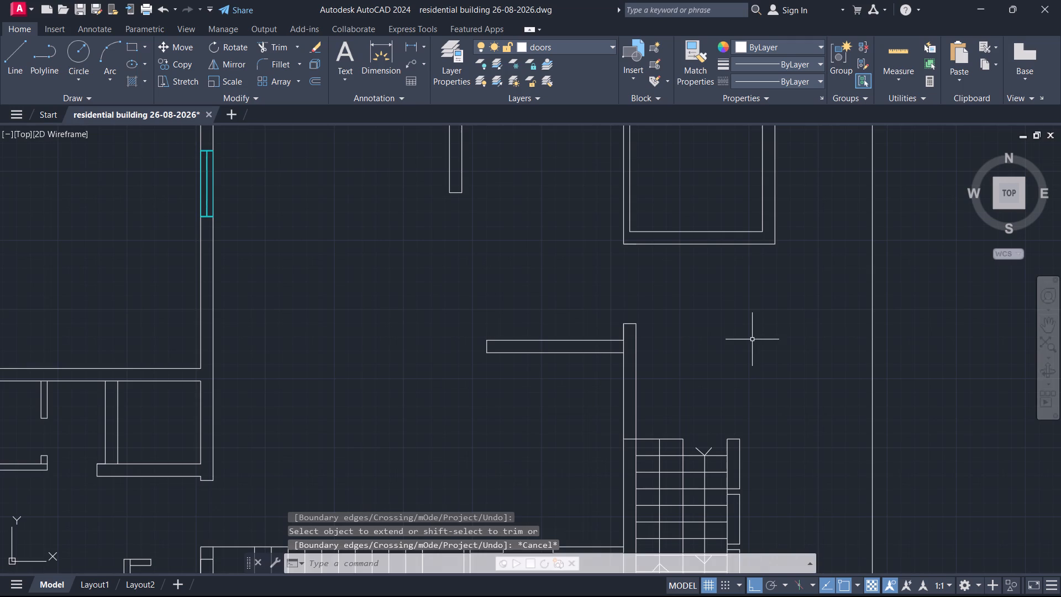
key(l)
key(Return)
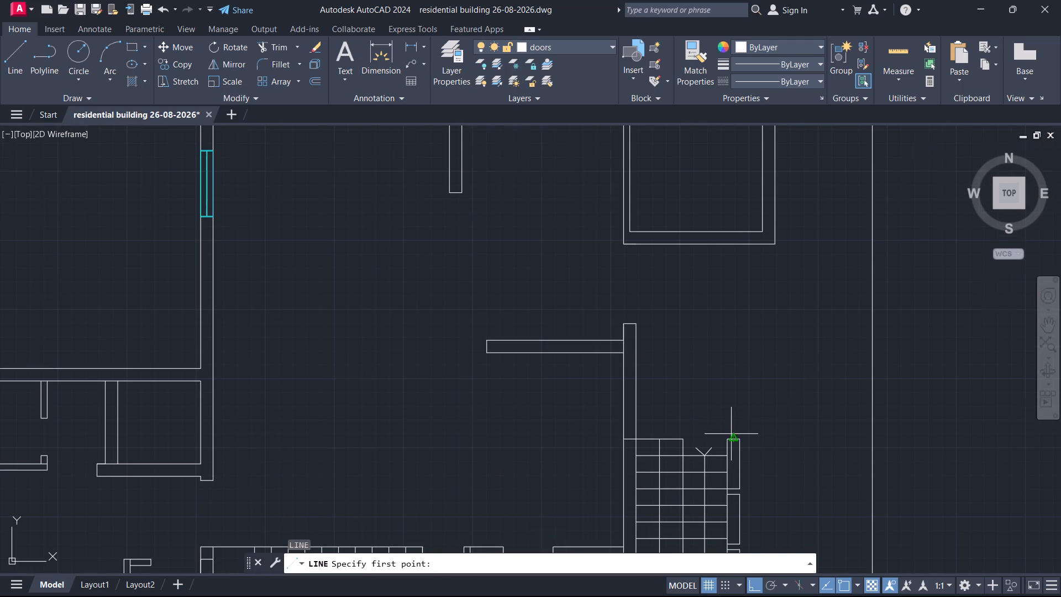
scroll(731, 434, up, 4)
click(712, 469)
scroll(715, 364, down, 2)
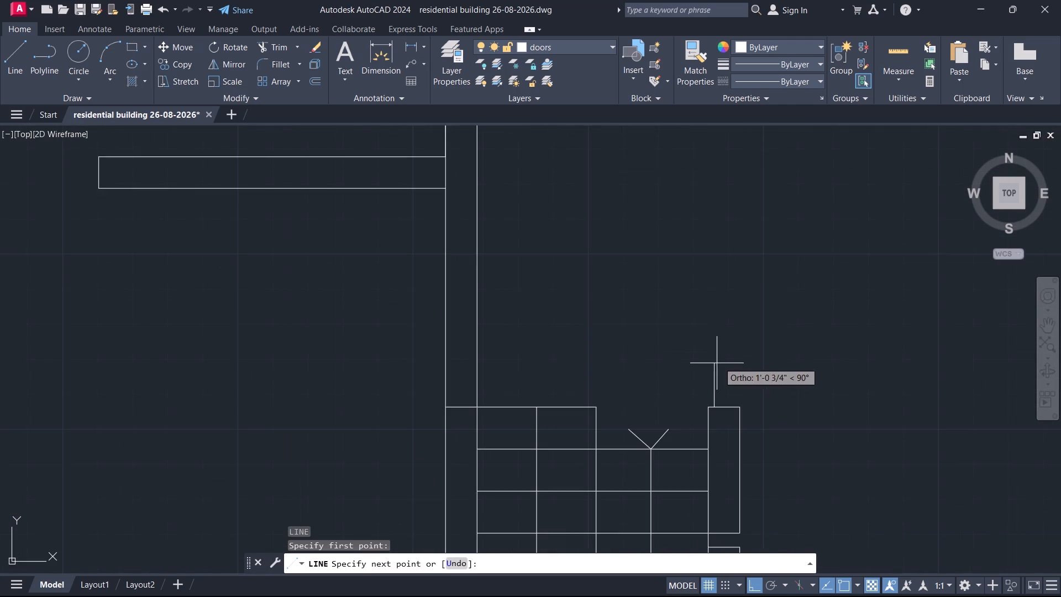
scroll(719, 314, down, 2)
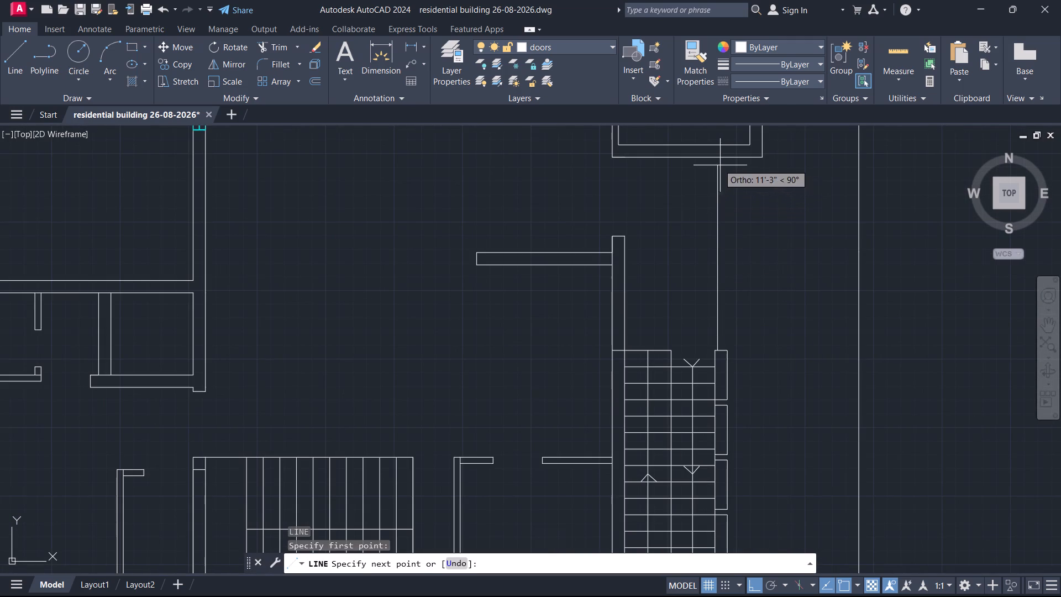
click(717, 159)
key(space)
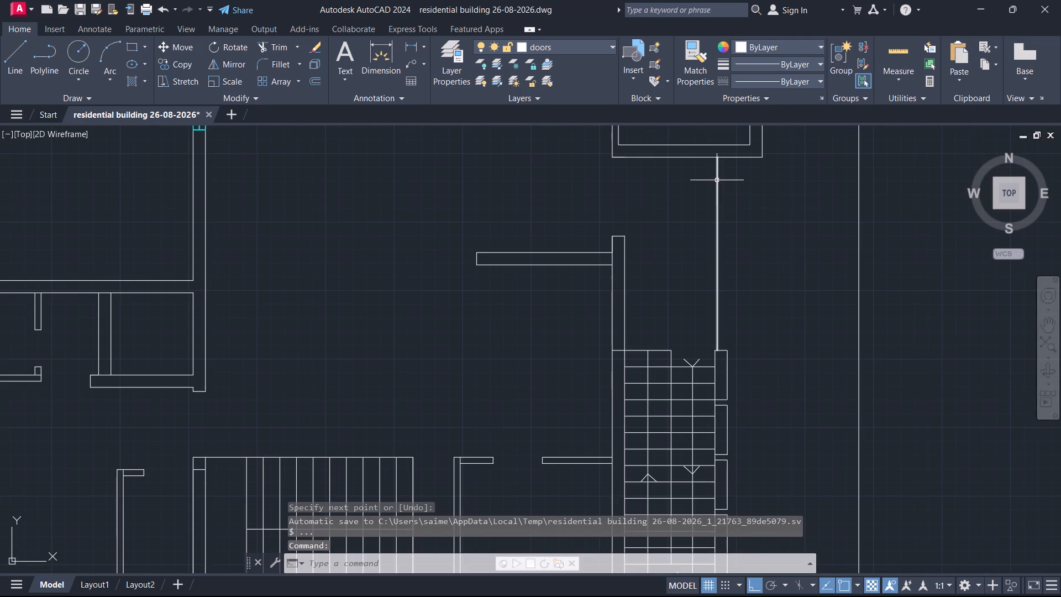
Offset the new vertical line 4.5" to the east.
click(718, 182)
key(o)
key(Return)
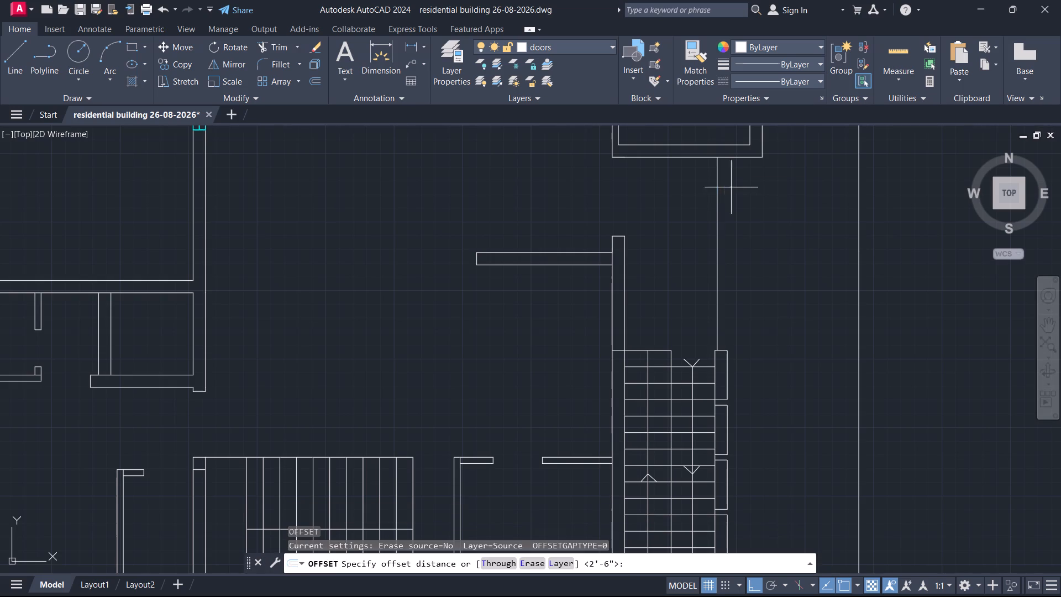
drag(721, 228, 737, 227)
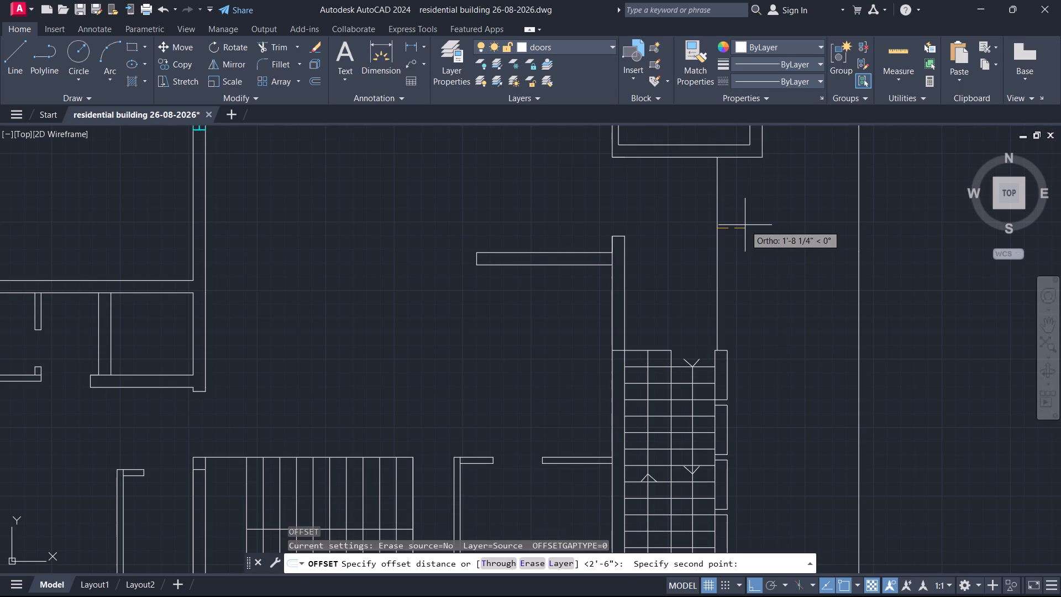
text(4.5)
key(shift+quotedbl)
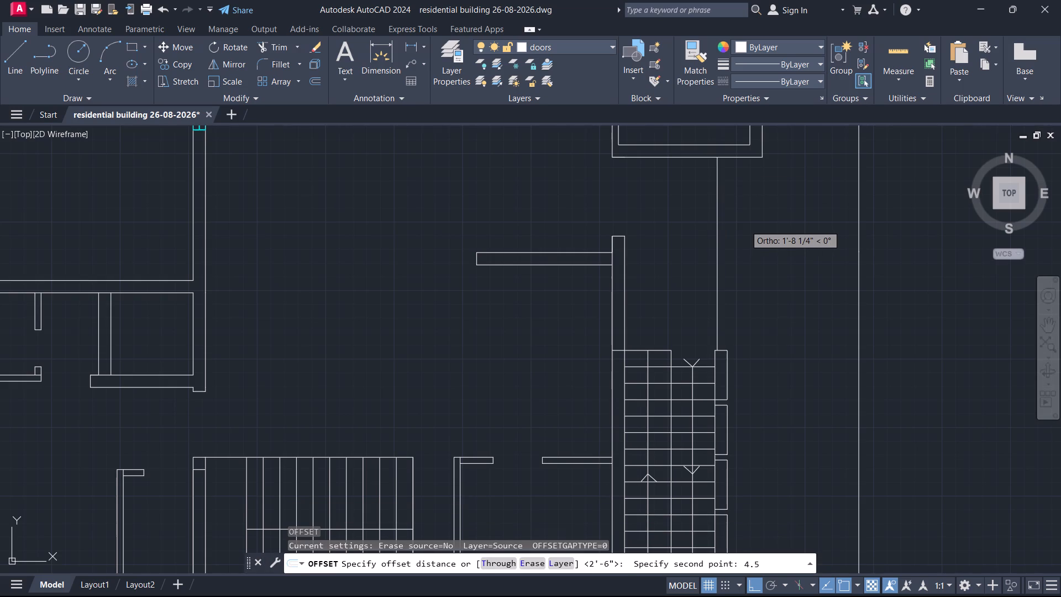
key(Return)
click(742, 225)
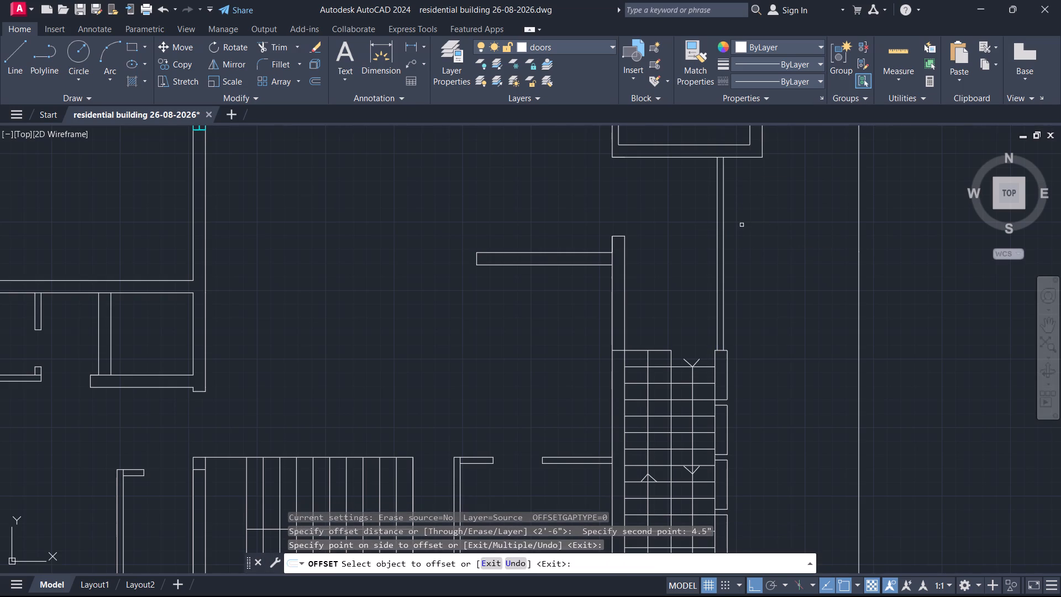
Offset the south end line of the window in the northwest room's east wall 4.5" to the north.
scroll(742, 241, down, 2)
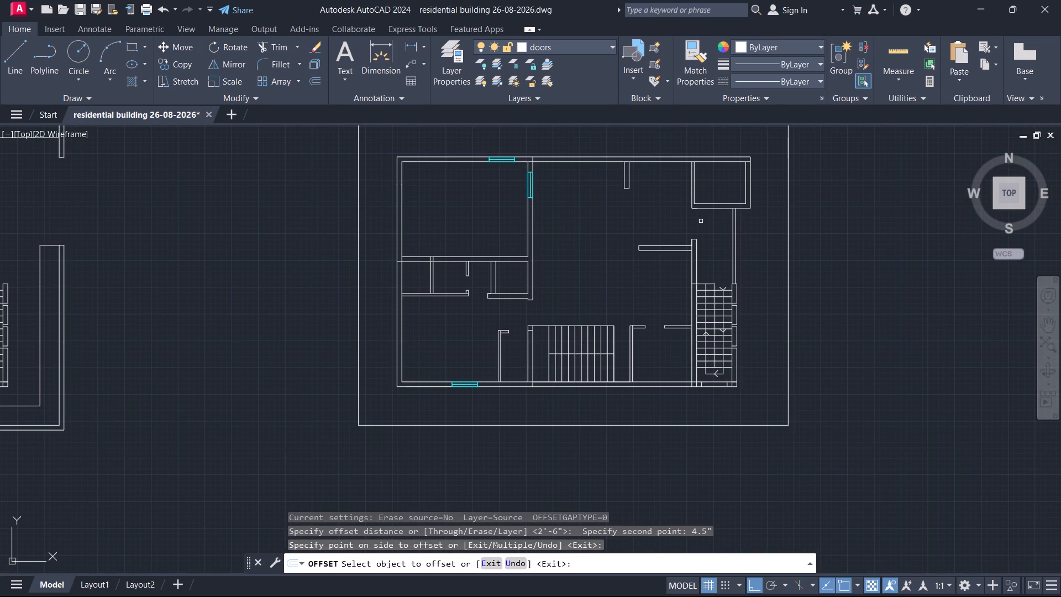
scroll(701, 221, up, 1)
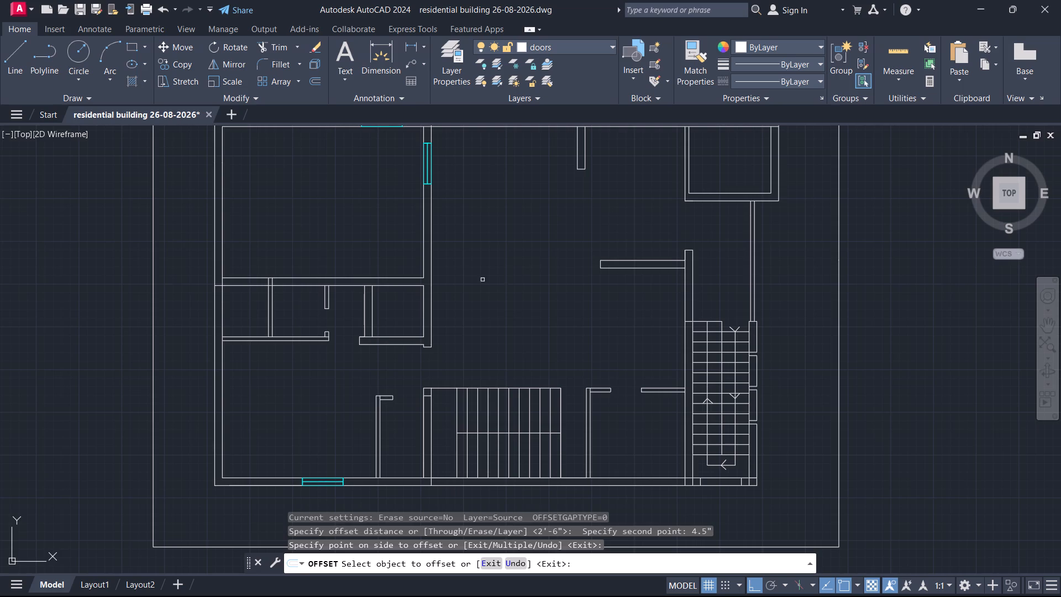
scroll(482, 280, down, 1)
middle_drag(485, 279, 514, 307)
middle_click(514, 307)
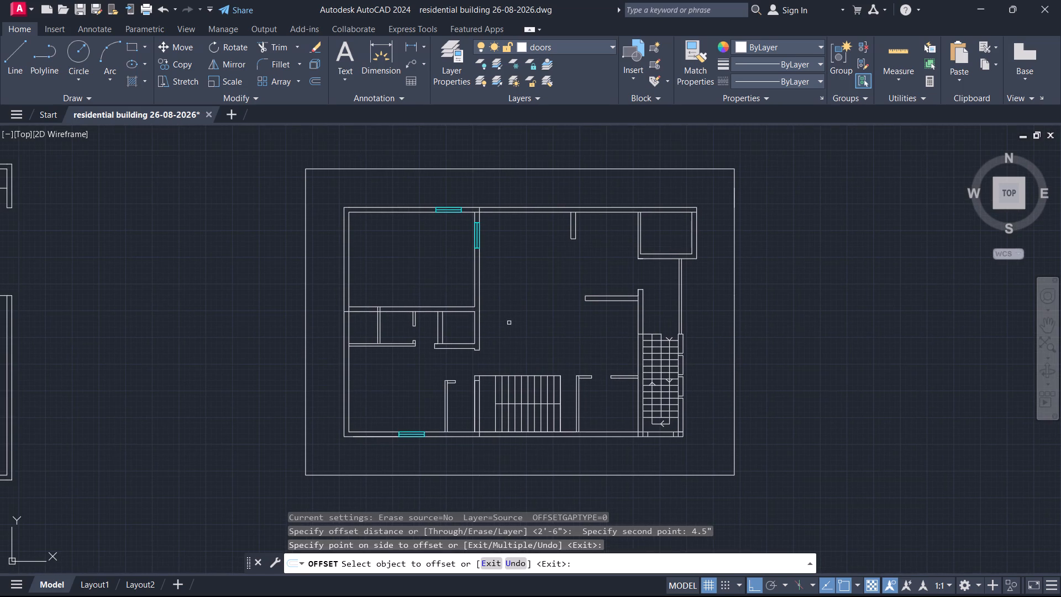
scroll(493, 251, up, 2)
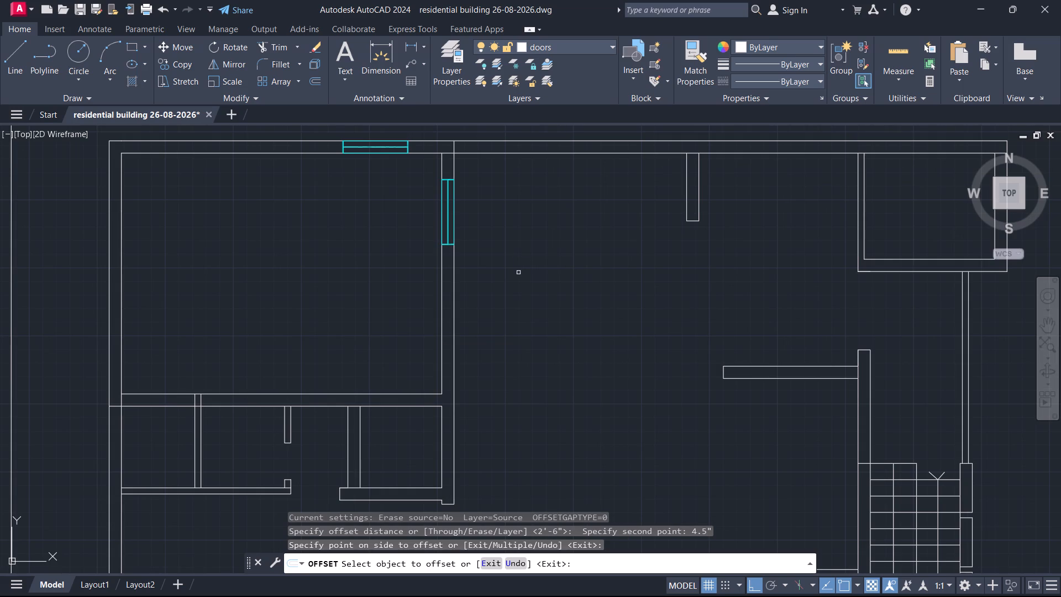
click(445, 243)
click(450, 201)
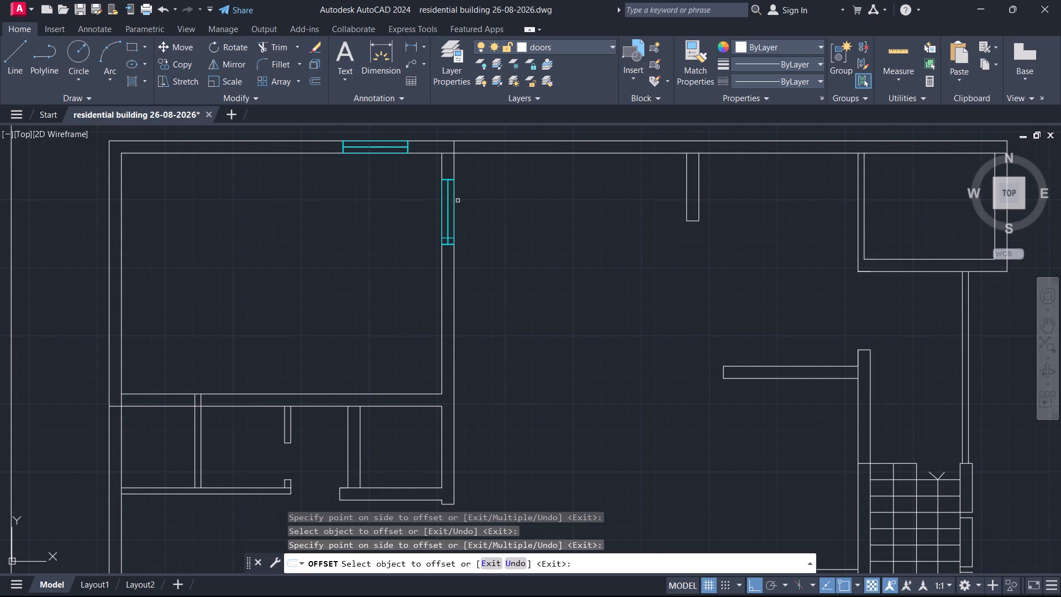
Erase both long lines of the northwest room's east wall.
drag(503, 208, 336, 322)
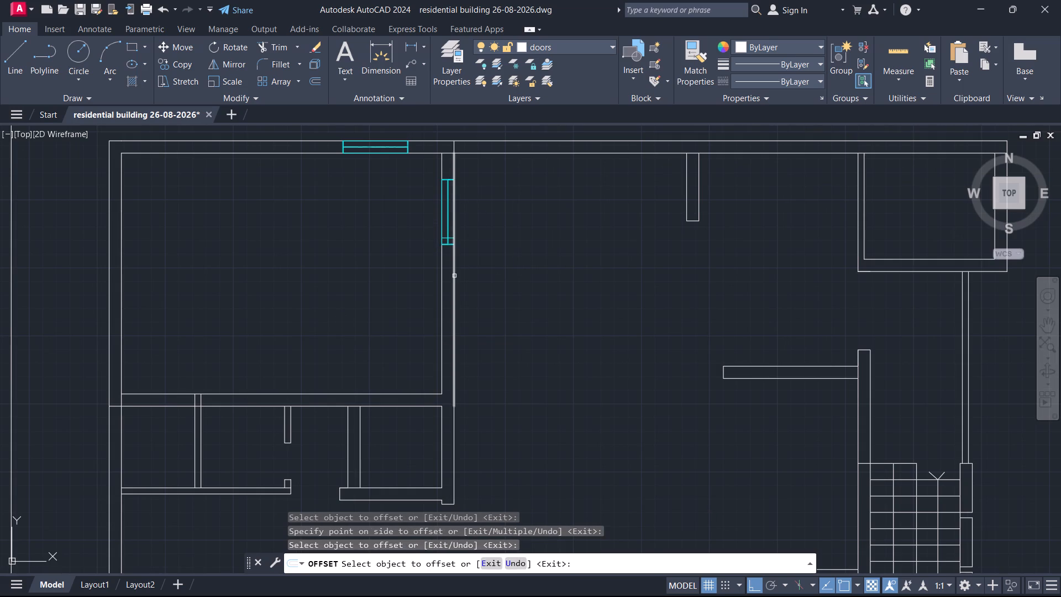
key(Escape)
drag(494, 248, 485, 252)
click(377, 323)
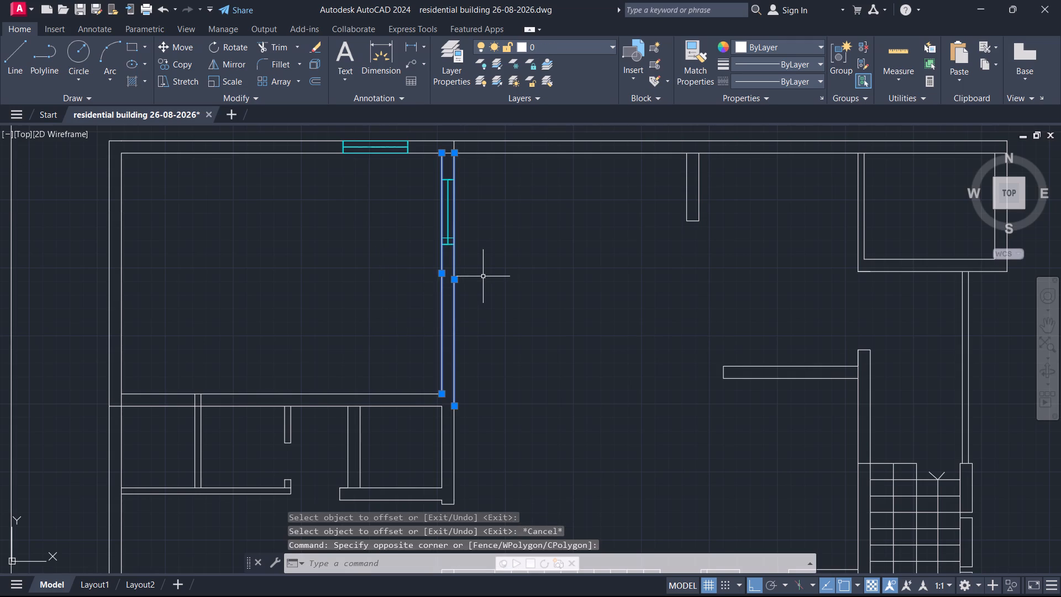
key(e)
key(Return)
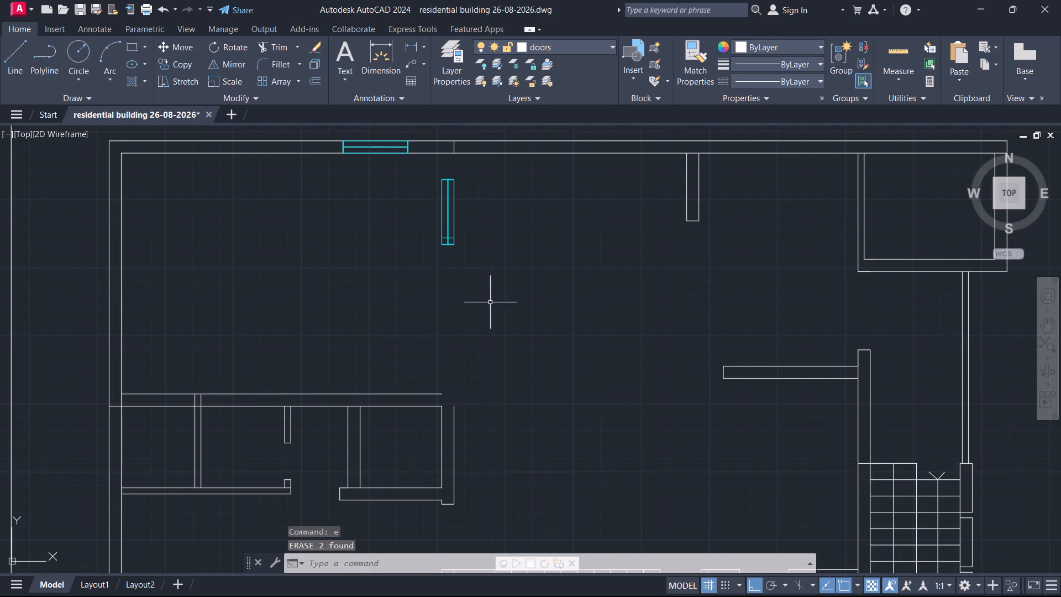
Erase the window left from the northwest room's east wall, together with the short offset line at its south end.
drag(490, 216, 382, 239)
scroll(464, 145, up, 2)
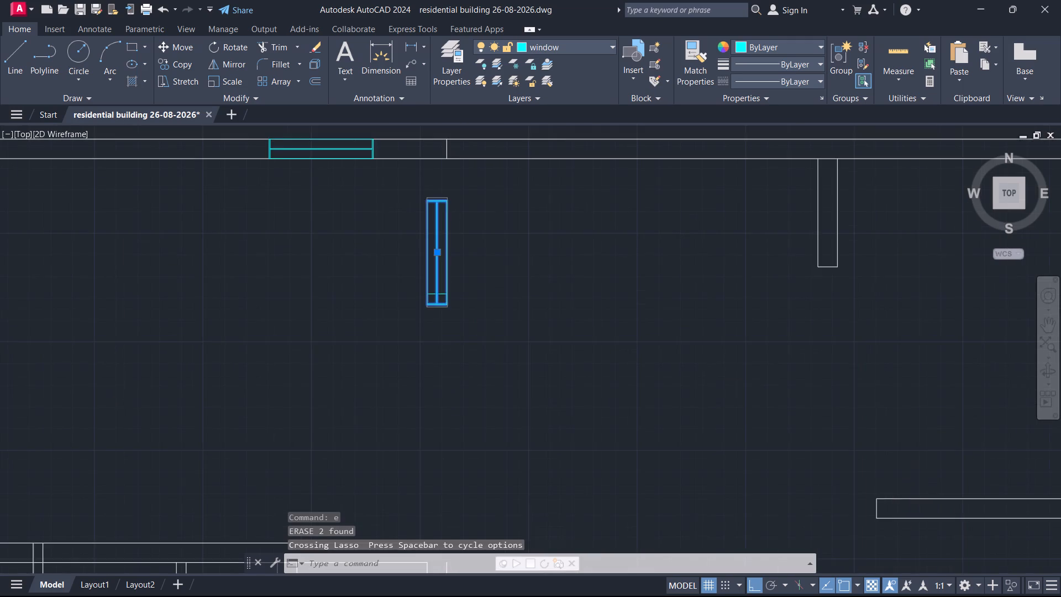
key(r)
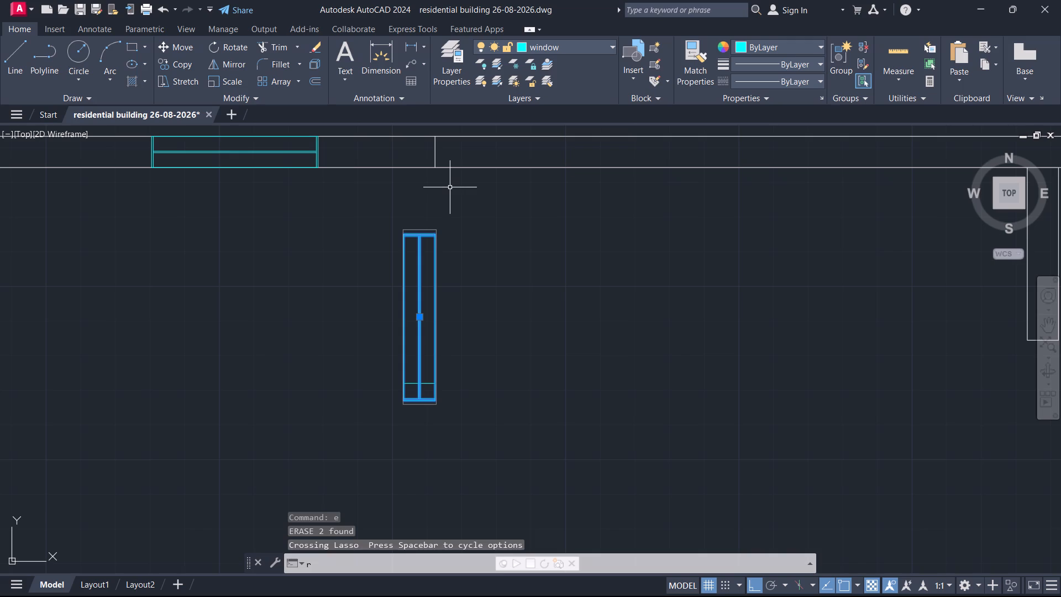
key(BackSpace)
key(e)
key(Return)
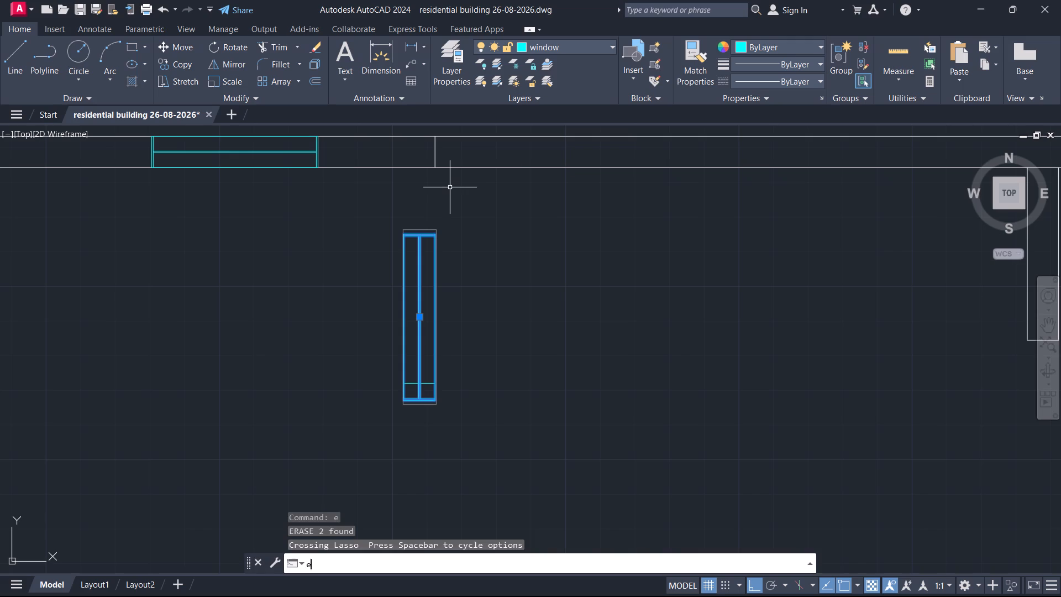
click(447, 345)
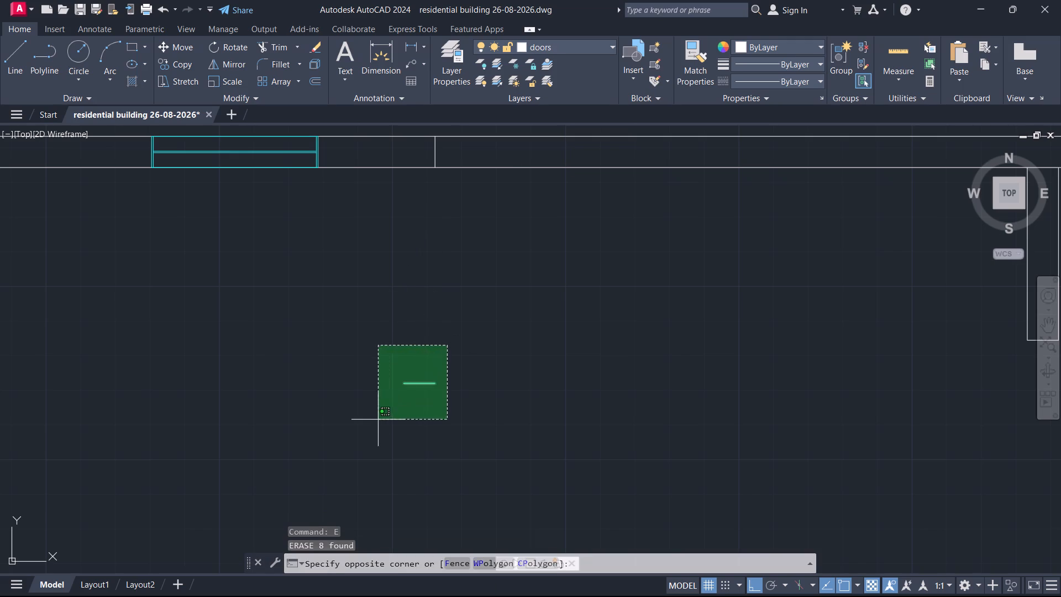
click(378, 420)
key(e)
key(Return)
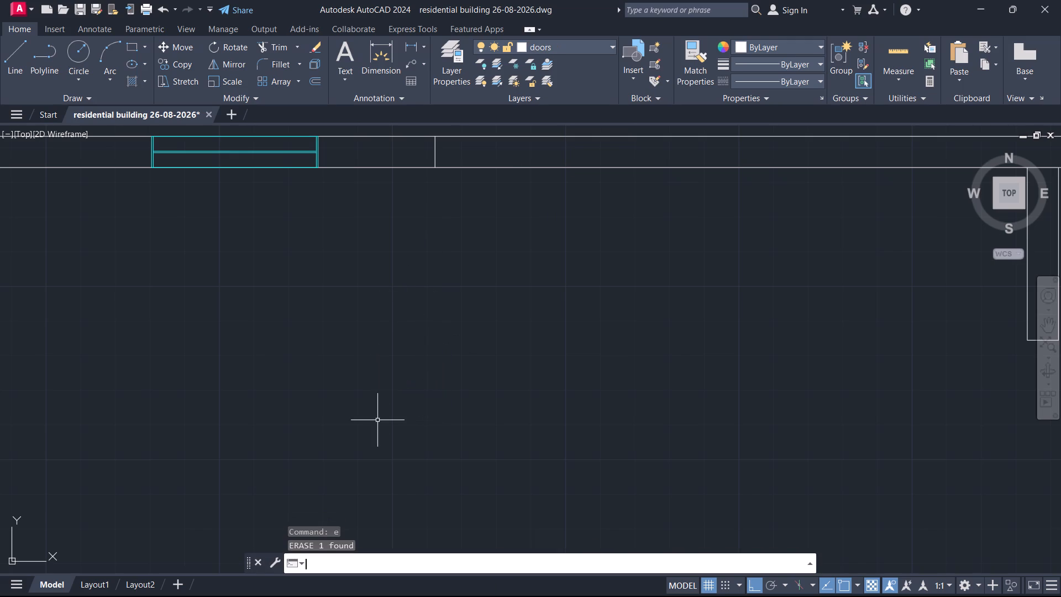
Draw lines closing the open northeast wall corner of the small rooms block, extending its east and north outer faces until they meet.
scroll(412, 327, down, 3)
scroll(412, 420, up, 2)
middle_drag(436, 429, 468, 287)
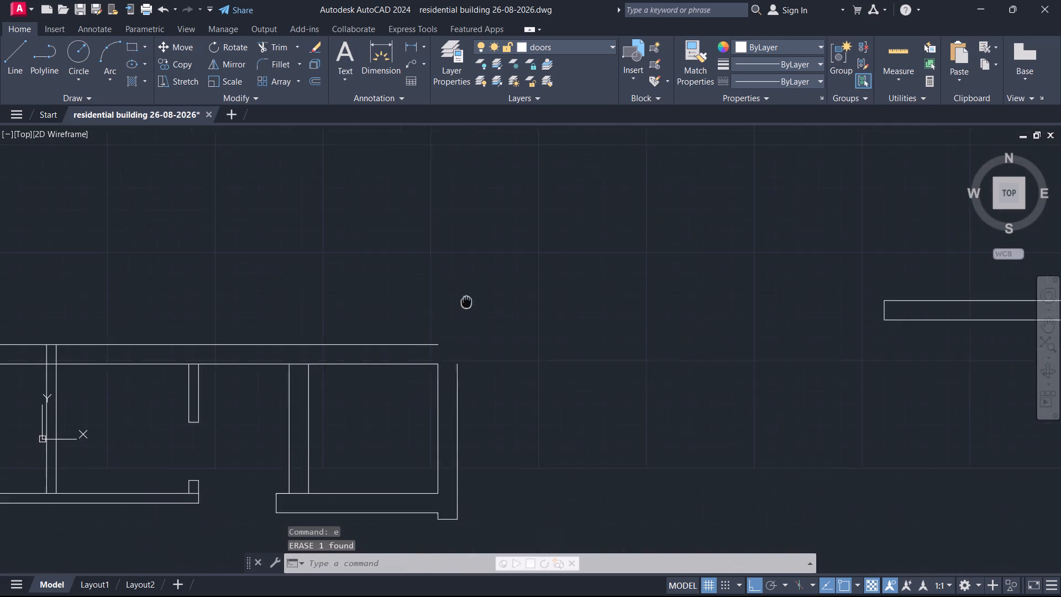
middle_drag(468, 287, 470, 278)
key(l)
key(Return)
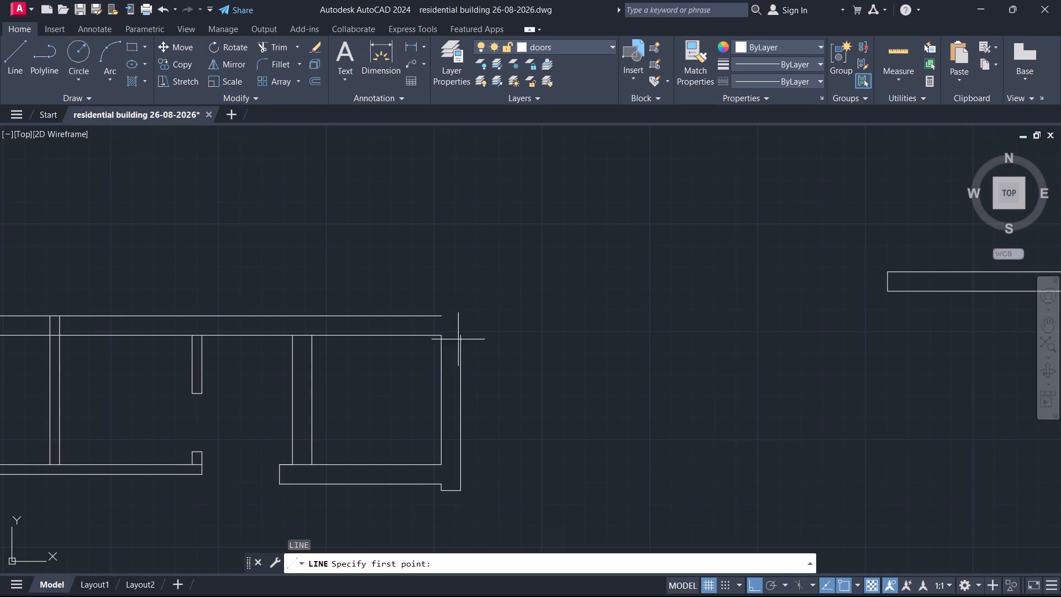
click(460, 335)
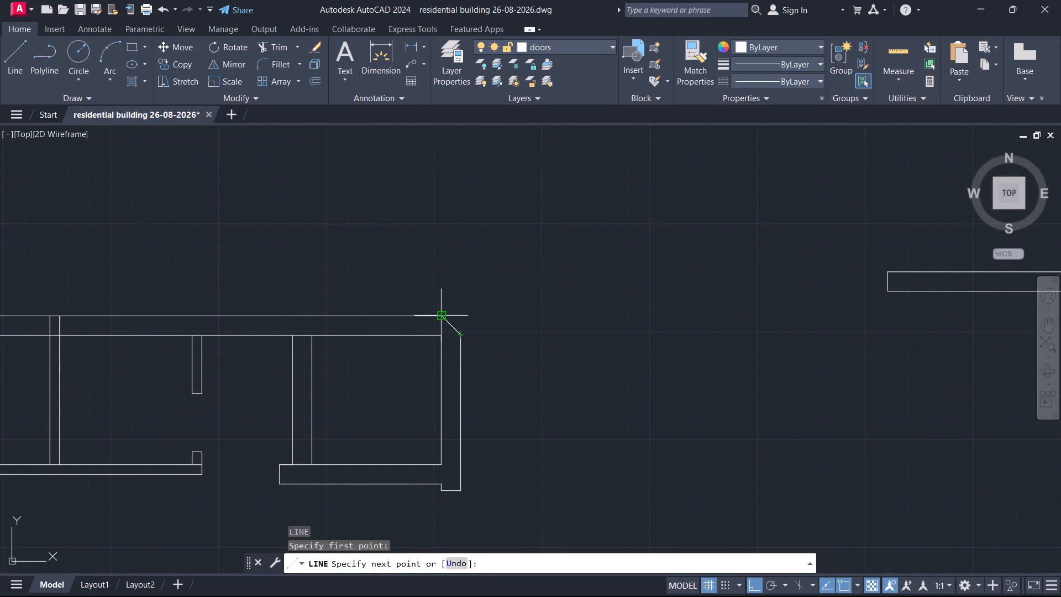
click(461, 316)
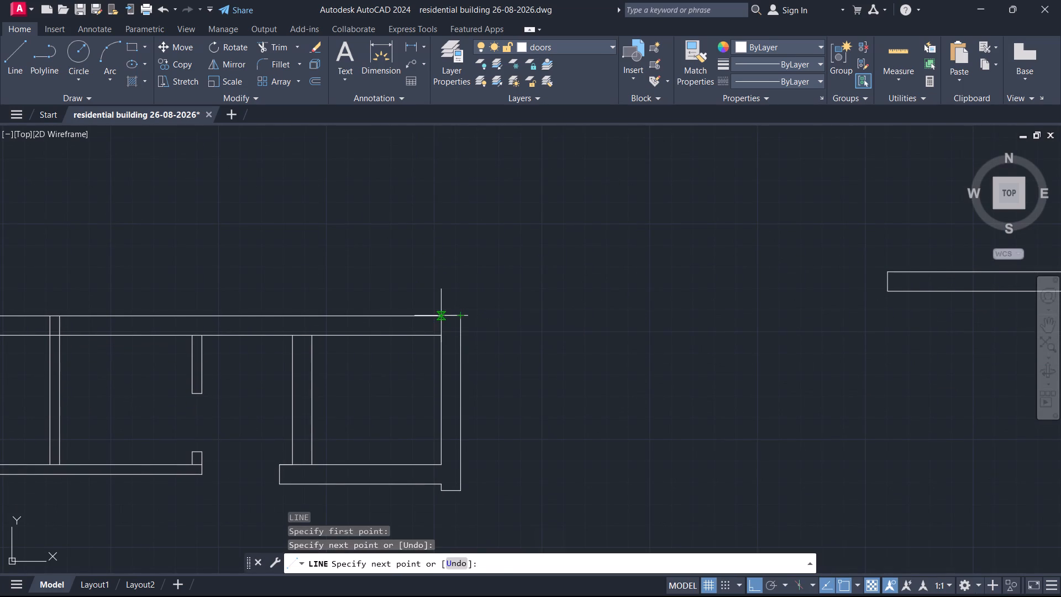
click(442, 316)
key(Escape)
Draw a wall stub 4' long and 9" wide running south from the north wall, where the erased east wall met it.
scroll(443, 313, down, 2)
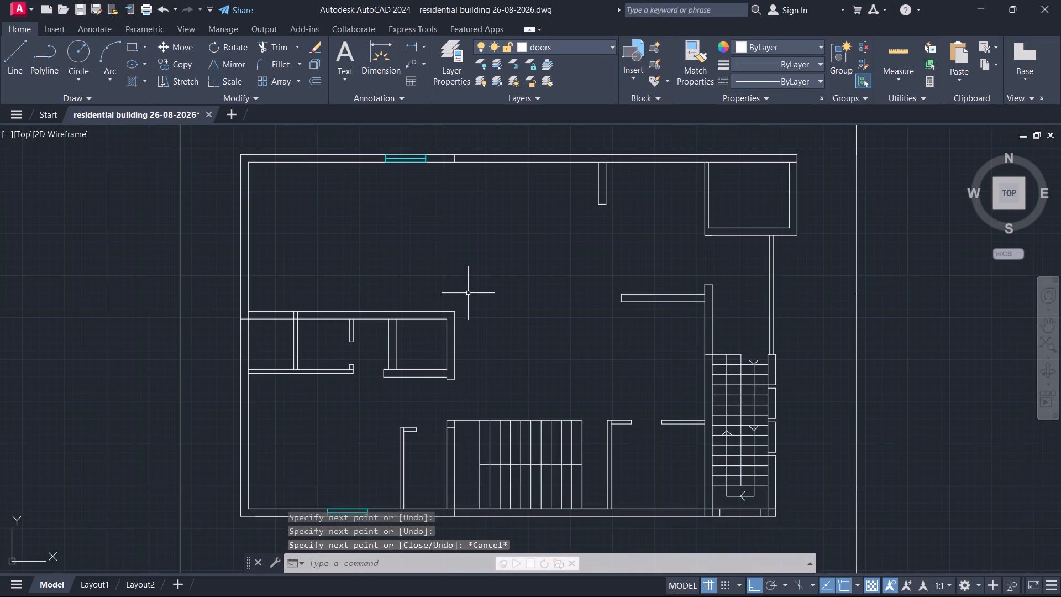
middle_drag(469, 290, 453, 354)
scroll(430, 234, up, 2)
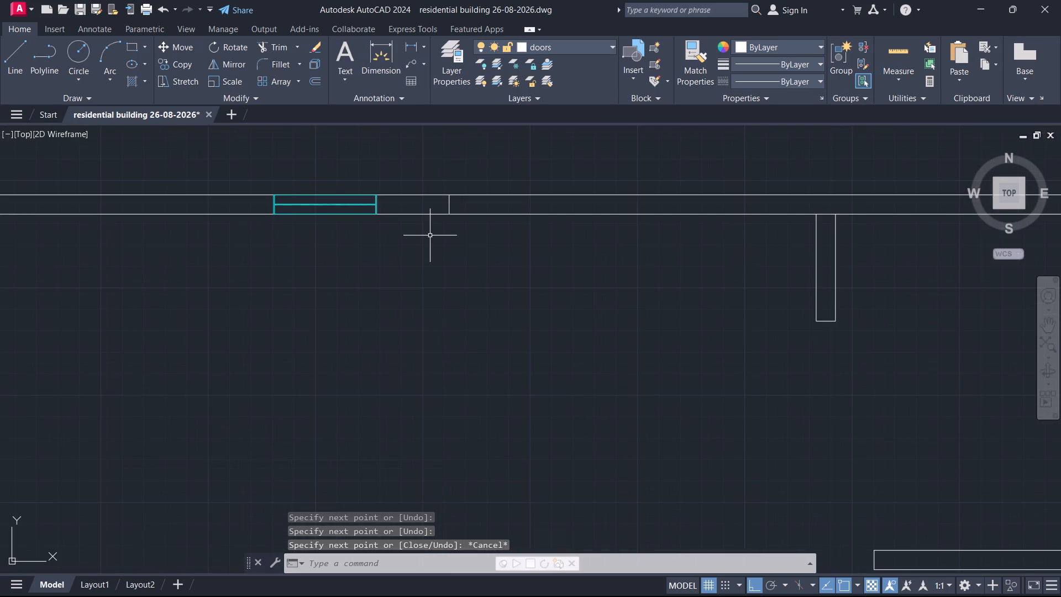
key(l)
key(Return)
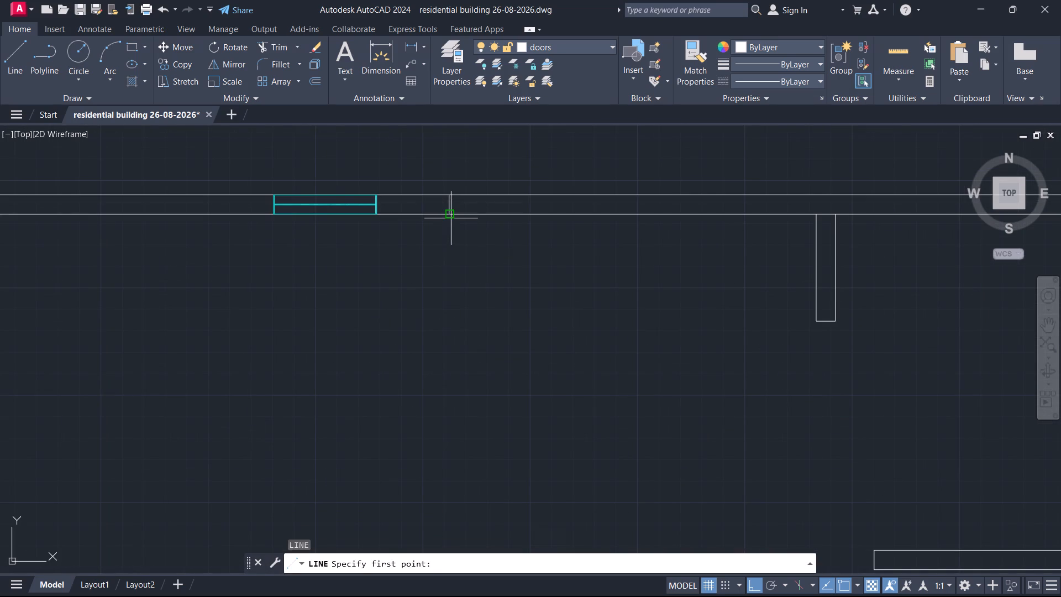
click(451, 218)
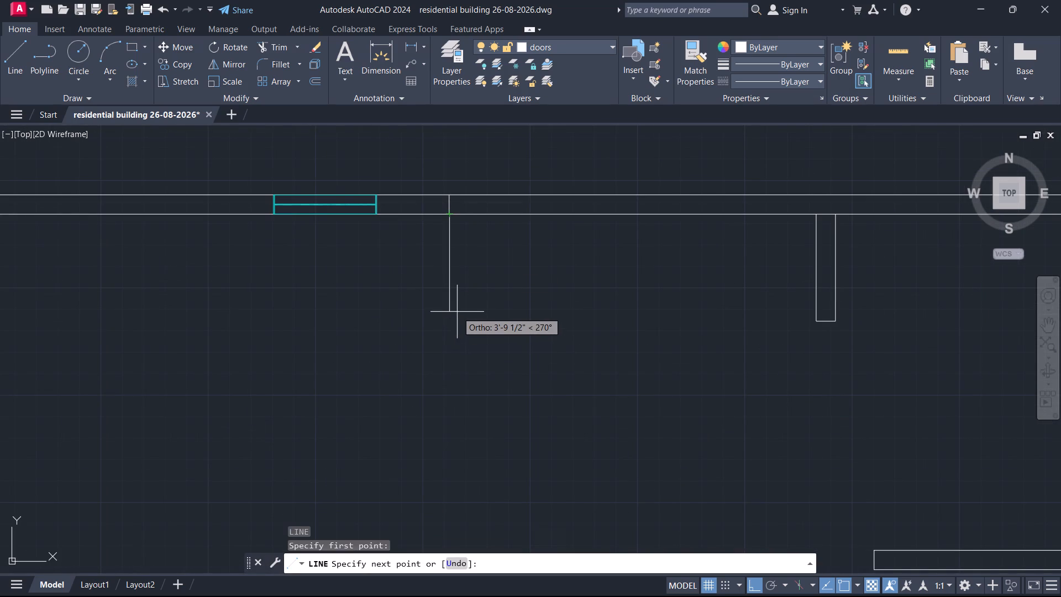
text(4')
key(Return)
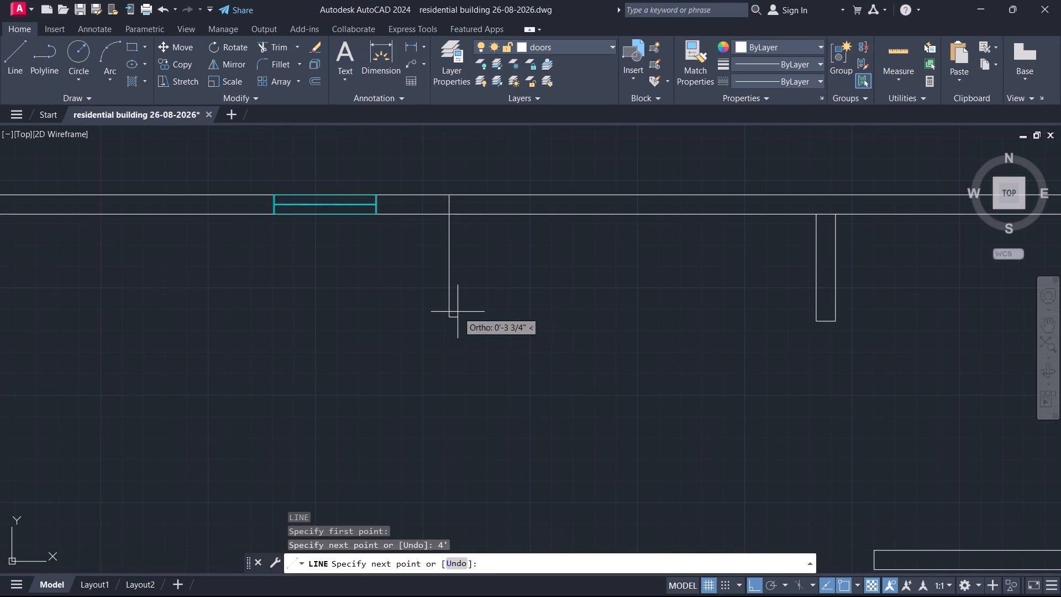
scroll(453, 300, down, 2)
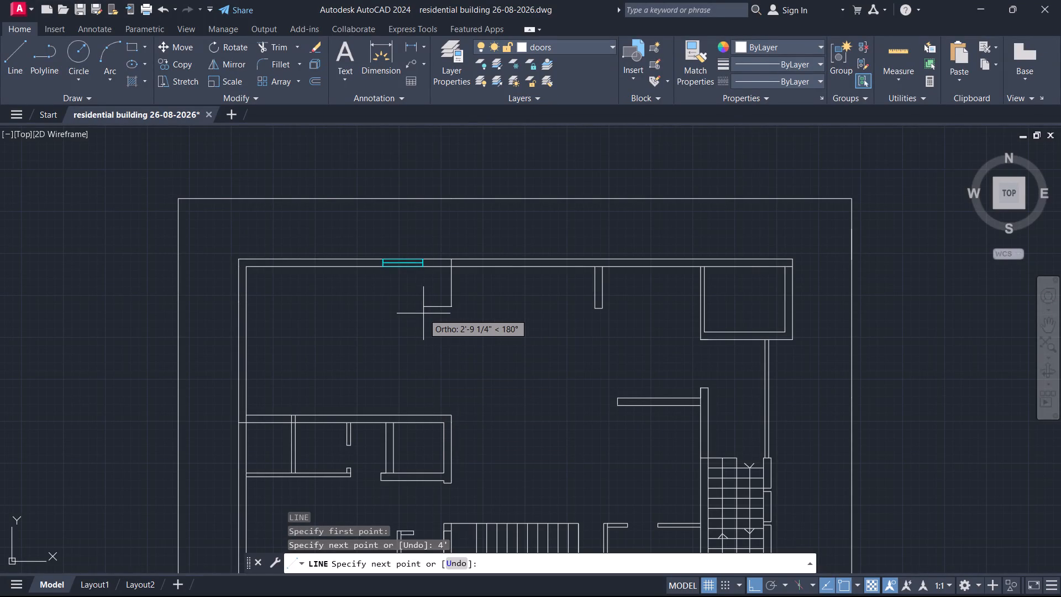
key(9)
key(shift+quotedbl)
key(Return)
click(445, 266)
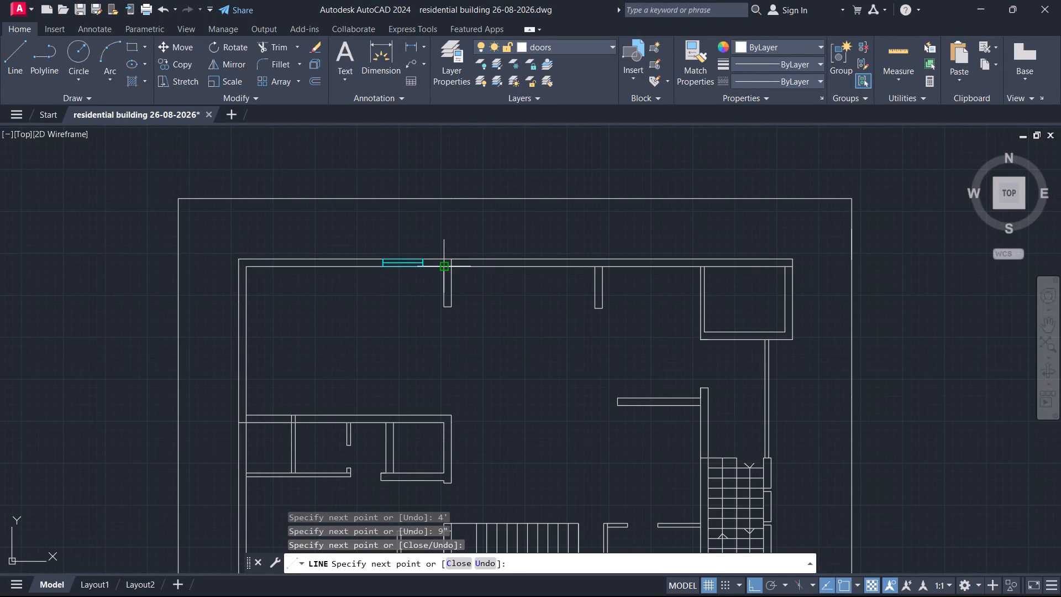
key(Escape)
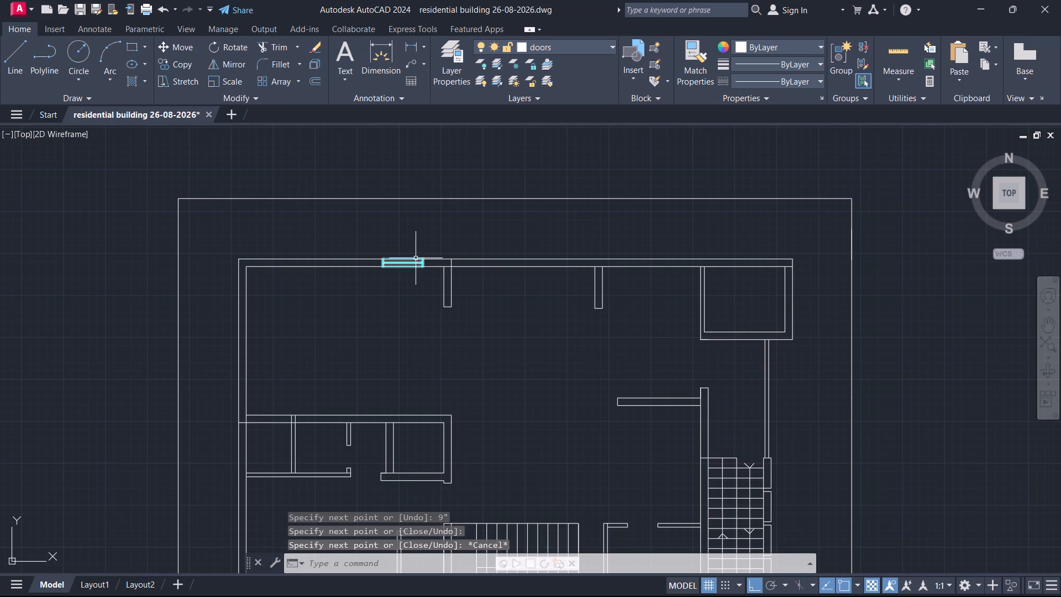
Erase the window in the north wall and the window in the south wall of the eastern floor plan.
click(413, 261)
key(e)
key(Return)
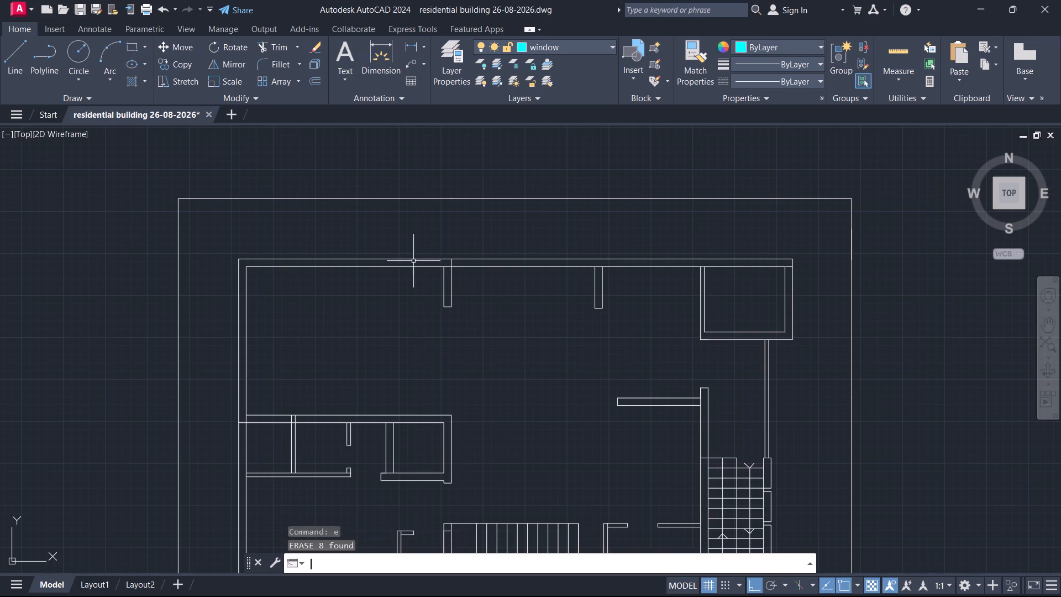
scroll(447, 302, down, 3)
scroll(422, 392, up, 3)
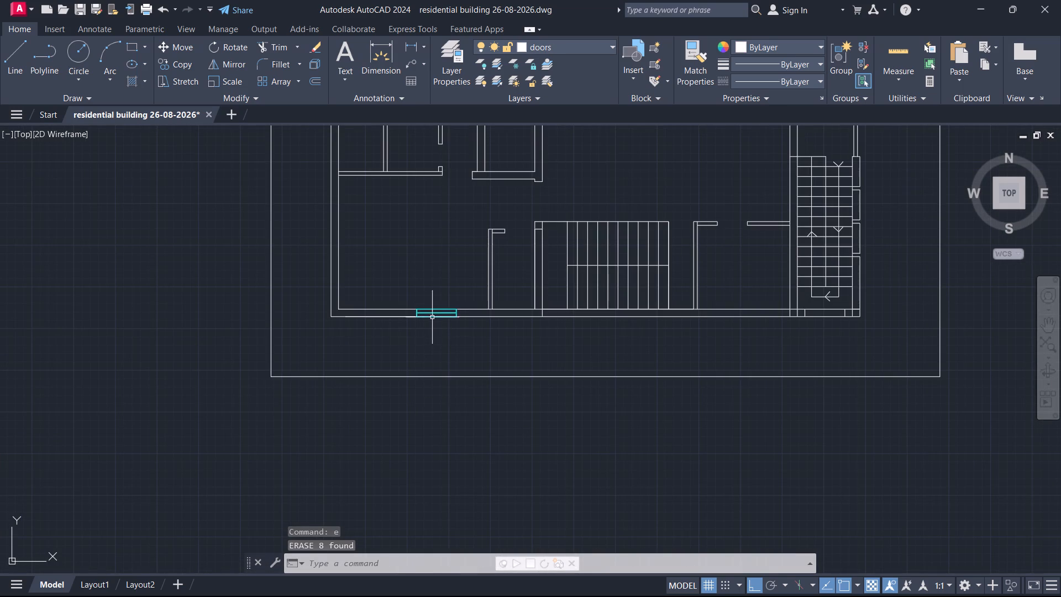
click(434, 315)
key(e)
key(Return)
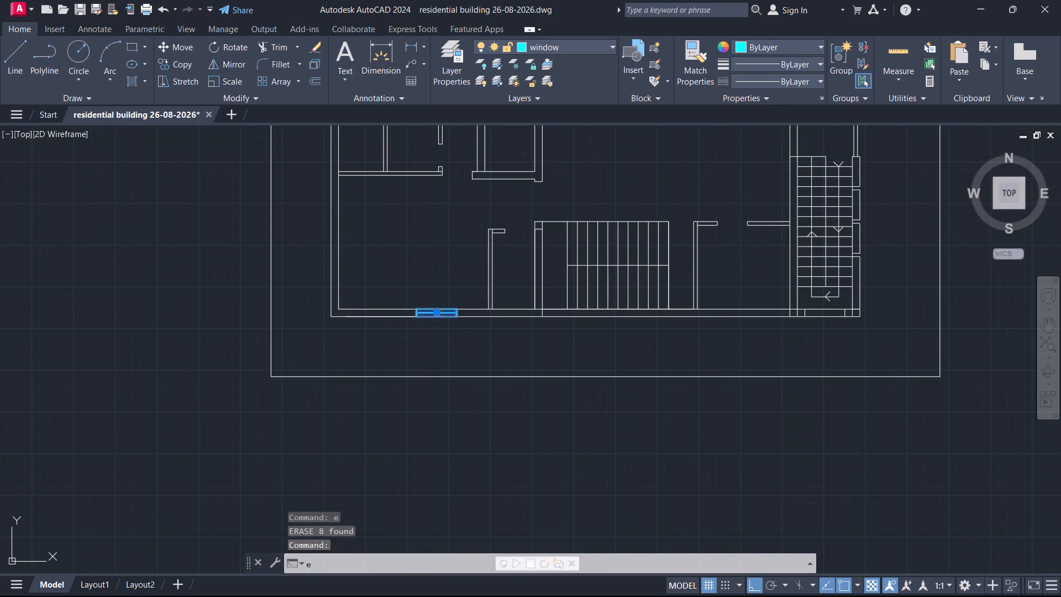
Copy the longest horizontal window from the samples west of the first plan to empty space north of the eastern plan, with Ortho off.
scroll(414, 344, down, 1)
middle_drag(507, 266, 526, 421)
scroll(522, 336, down, 1)
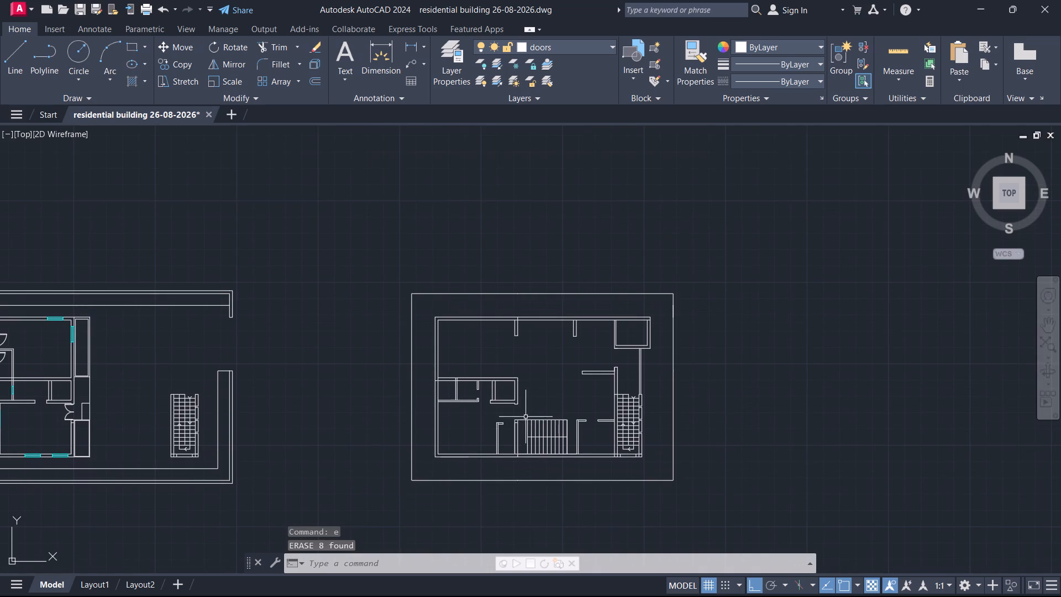
scroll(541, 381, up, 1)
middle_drag(564, 365, 579, 333)
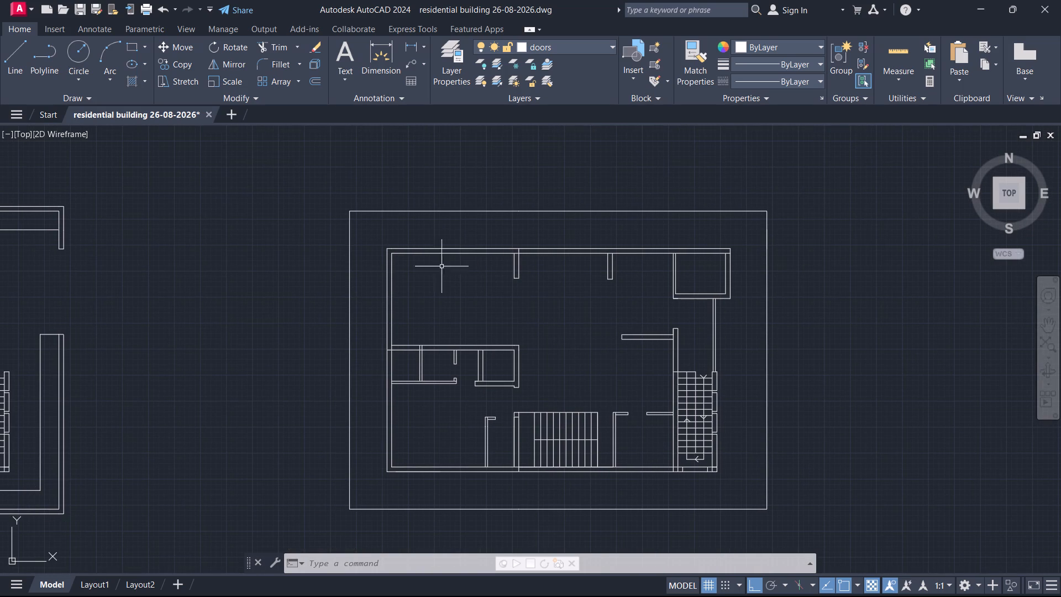
scroll(437, 270, down, 1)
scroll(303, 303, down, 2)
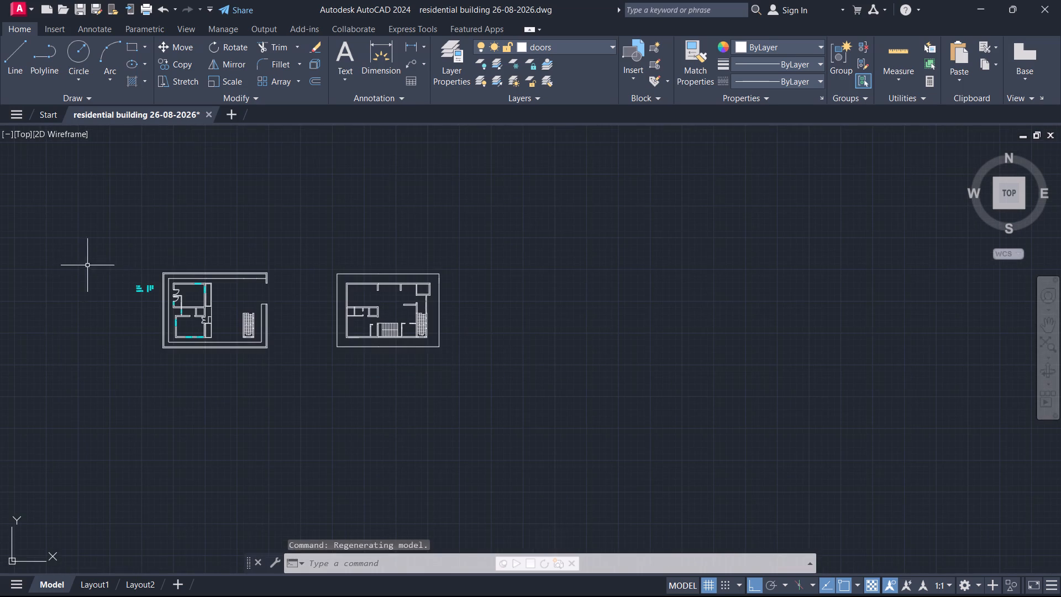
scroll(139, 291, up, 6)
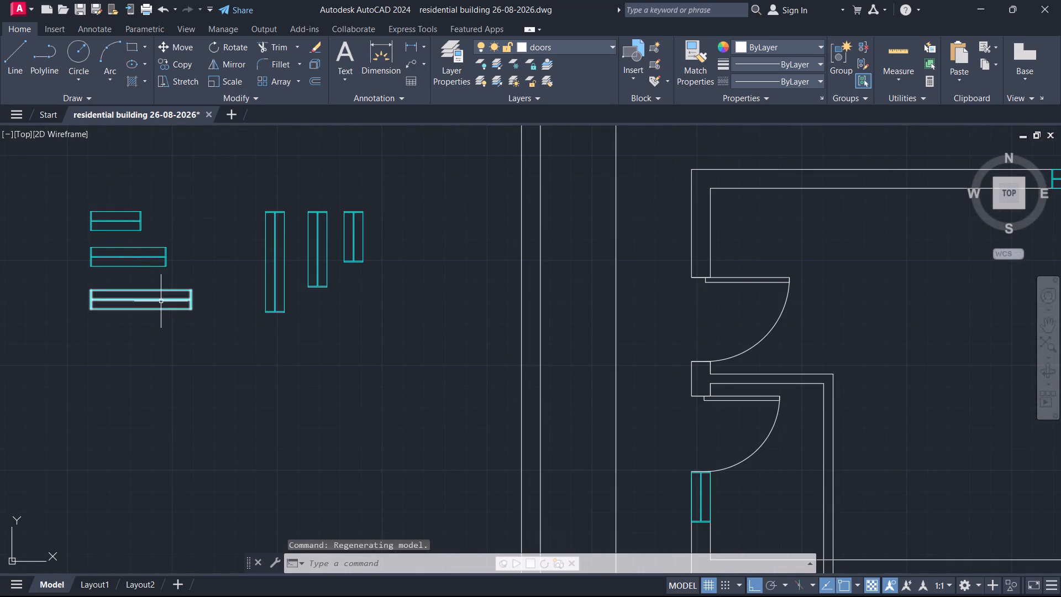
click(84, 280)
click(240, 357)
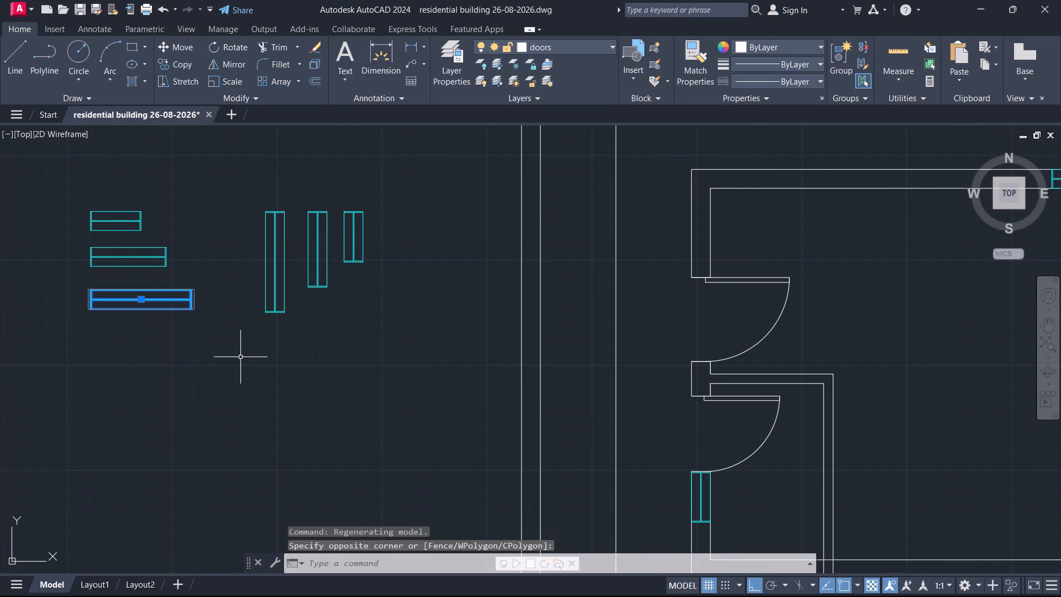
key(c)
key(o)
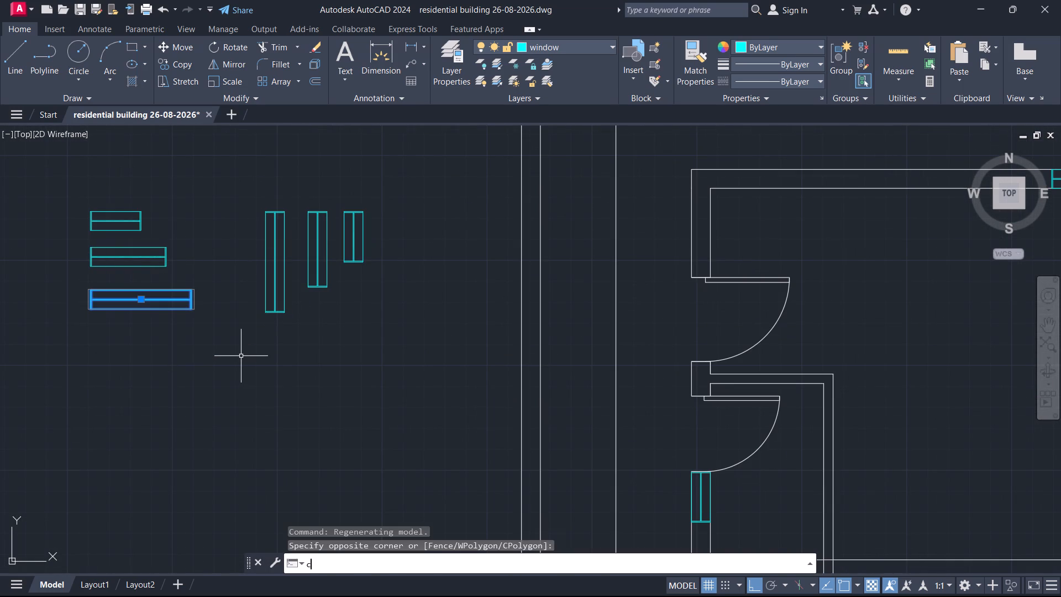
key(Return)
click(92, 310)
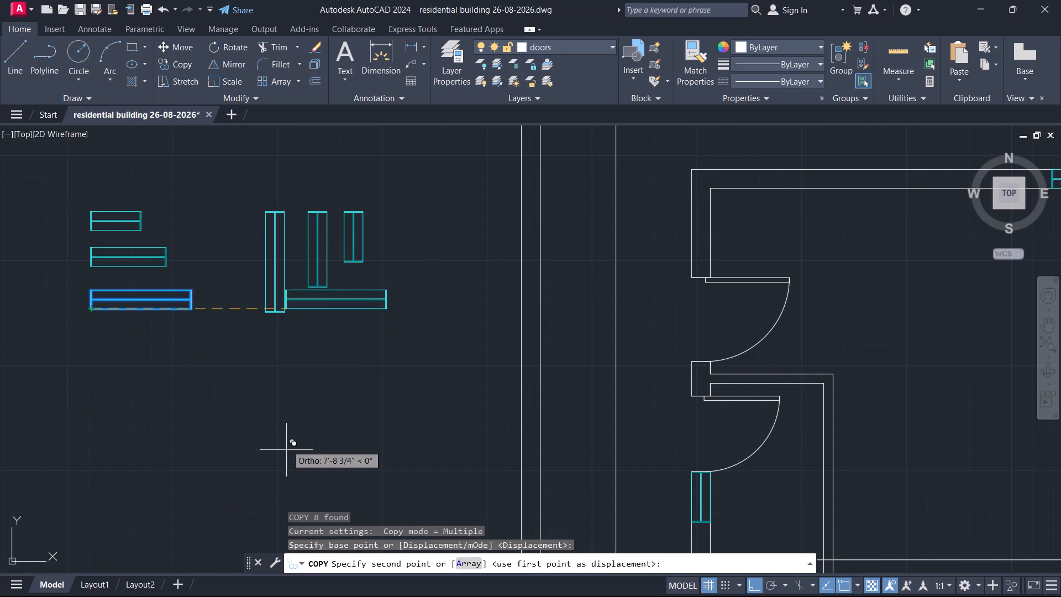
scroll(286, 442, down, 2)
scroll(320, 405, down, 2)
key(F8)
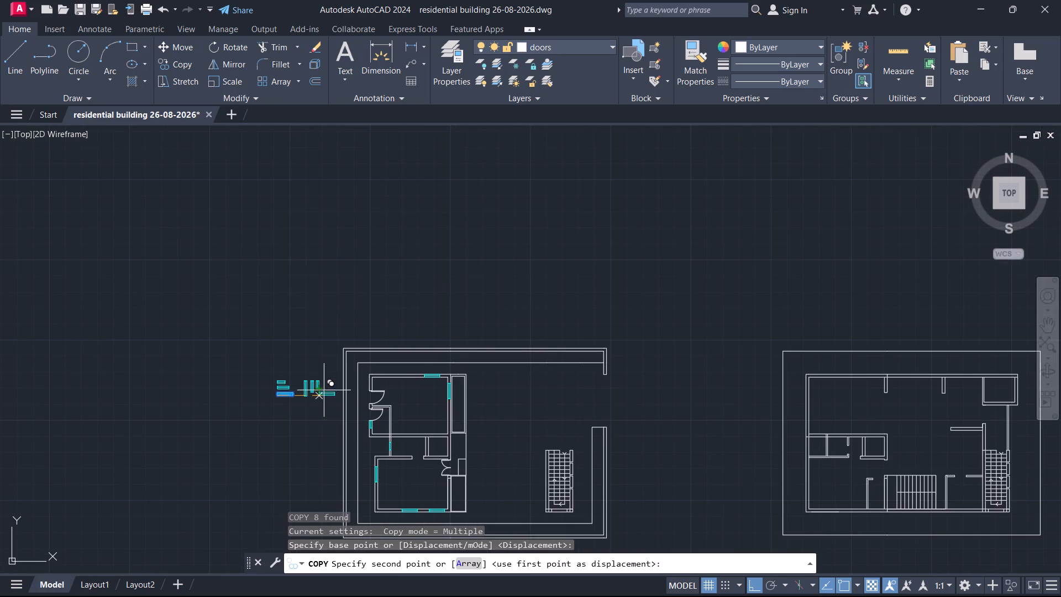
middle_drag(875, 301, 592, 365)
scroll(554, 357, up, 3)
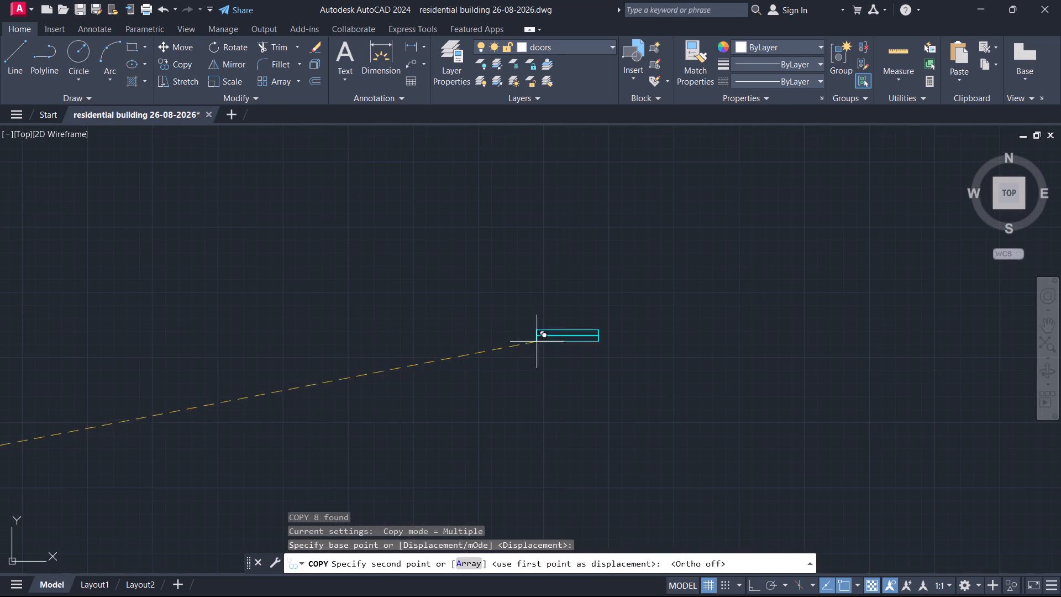
click(468, 331)
key(Escape)
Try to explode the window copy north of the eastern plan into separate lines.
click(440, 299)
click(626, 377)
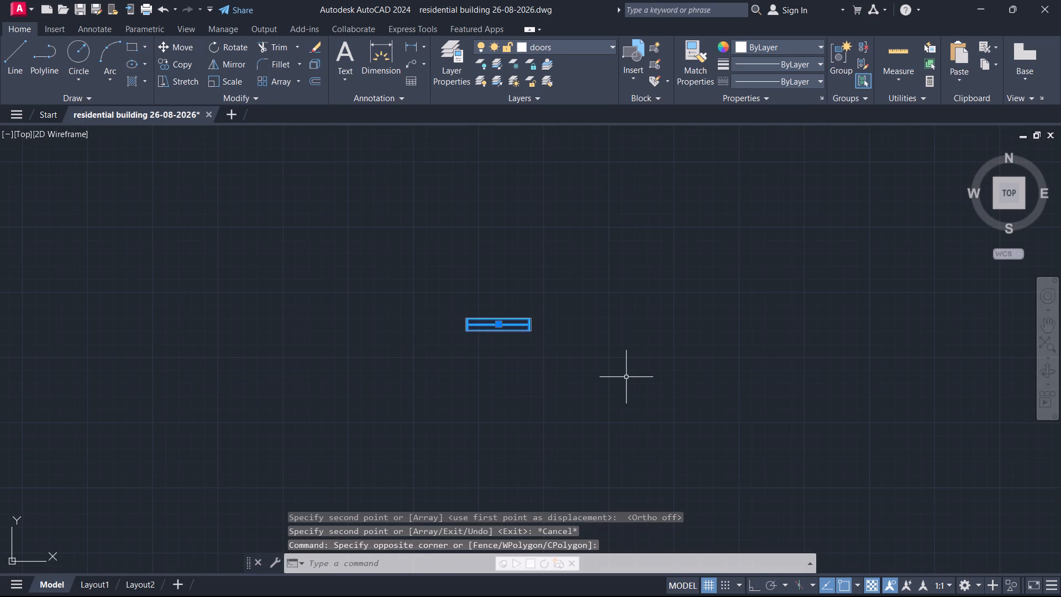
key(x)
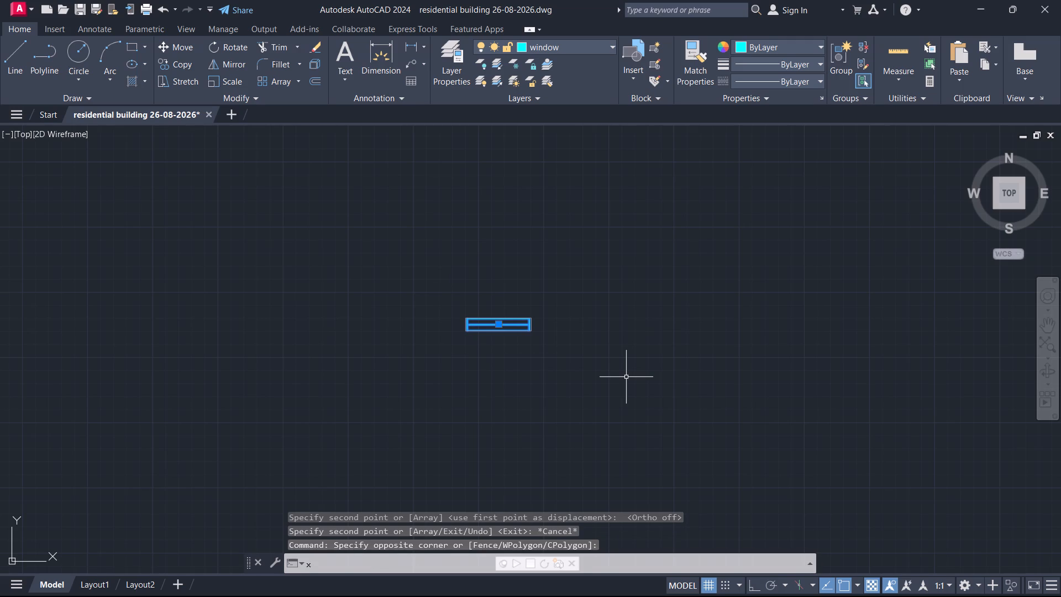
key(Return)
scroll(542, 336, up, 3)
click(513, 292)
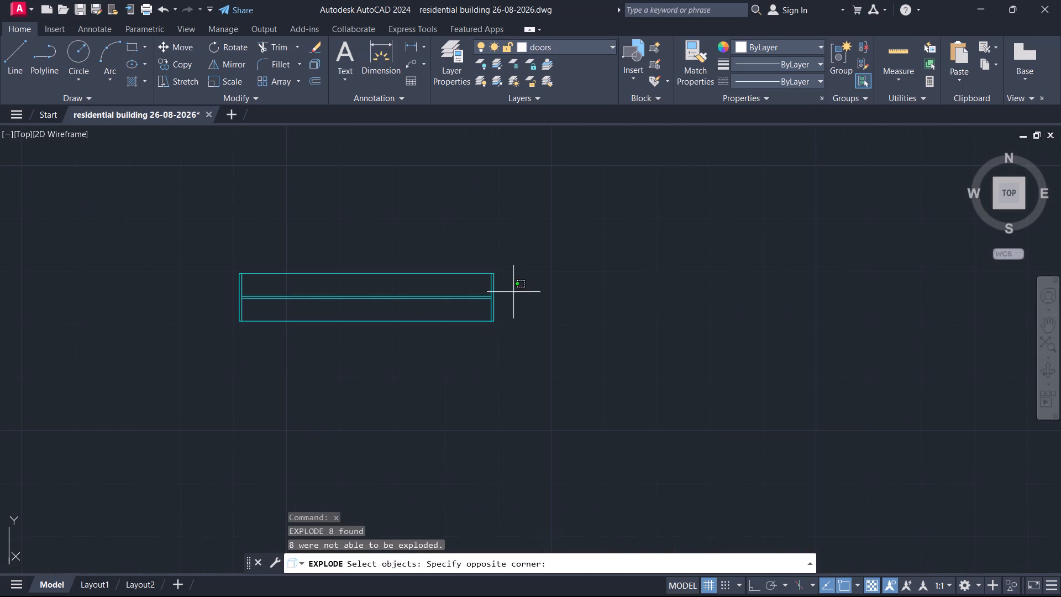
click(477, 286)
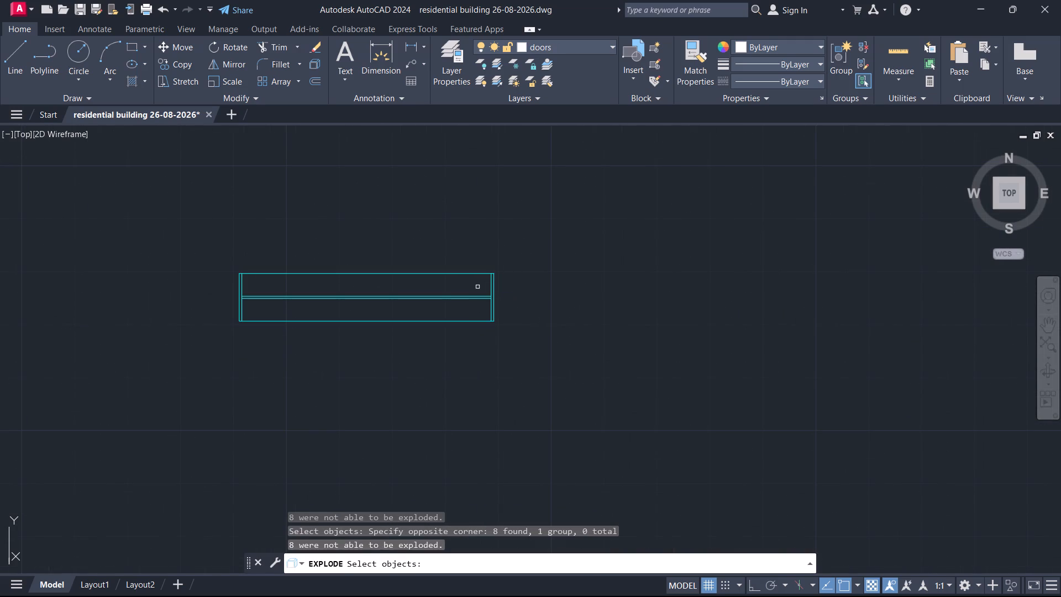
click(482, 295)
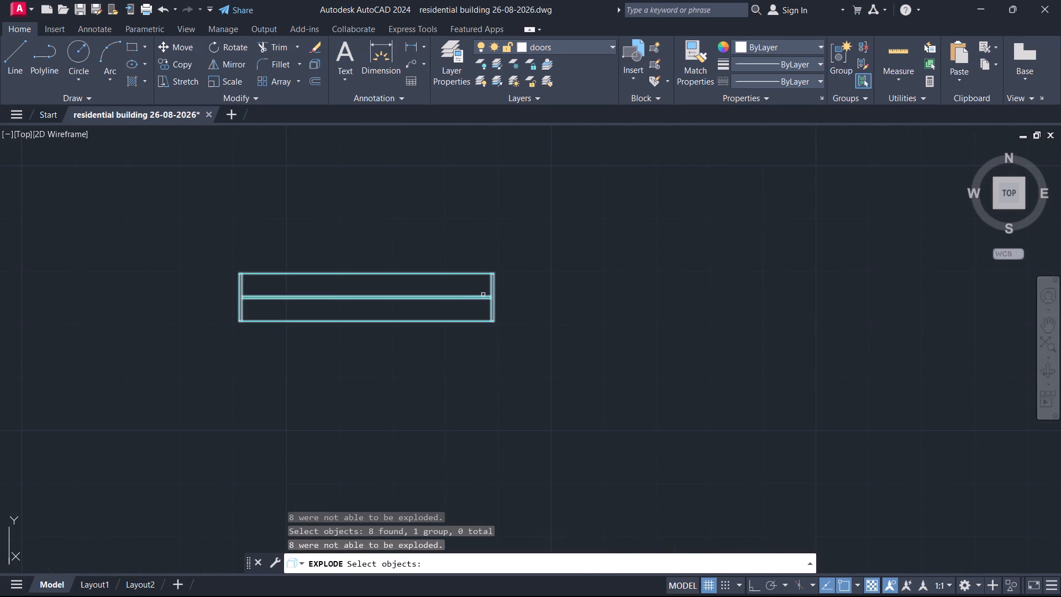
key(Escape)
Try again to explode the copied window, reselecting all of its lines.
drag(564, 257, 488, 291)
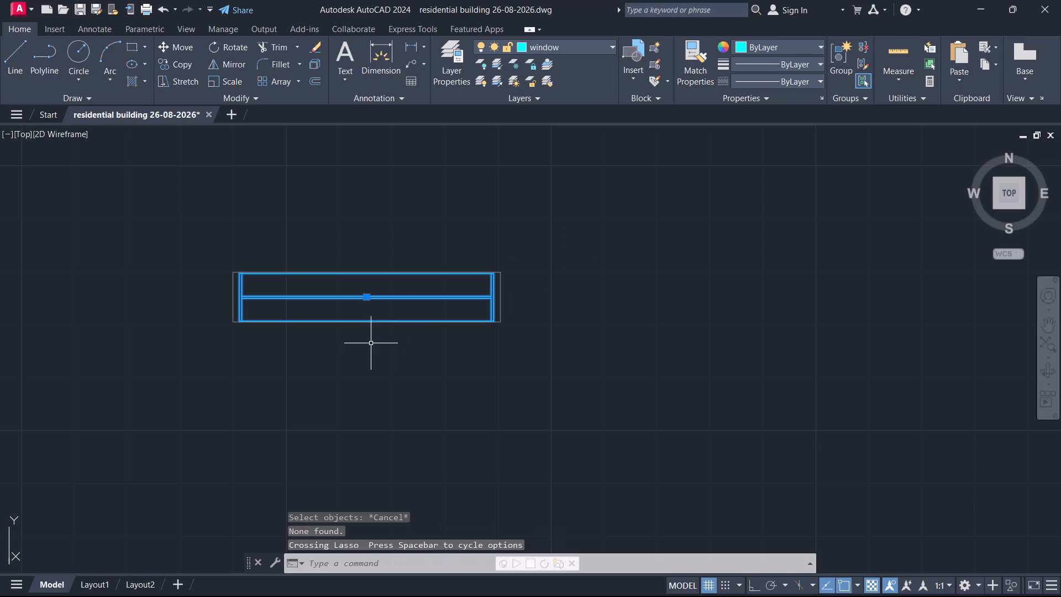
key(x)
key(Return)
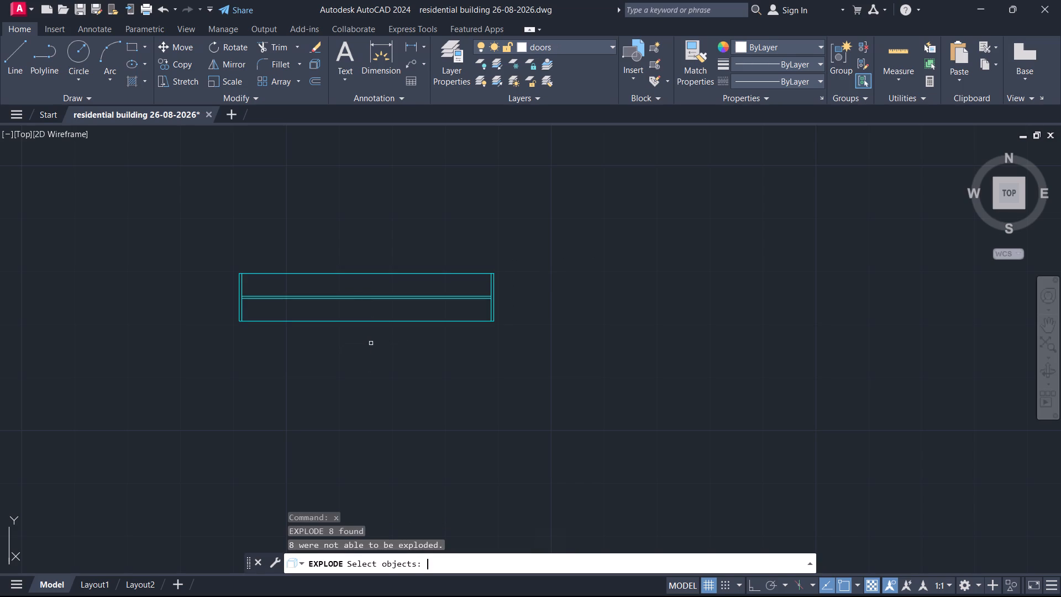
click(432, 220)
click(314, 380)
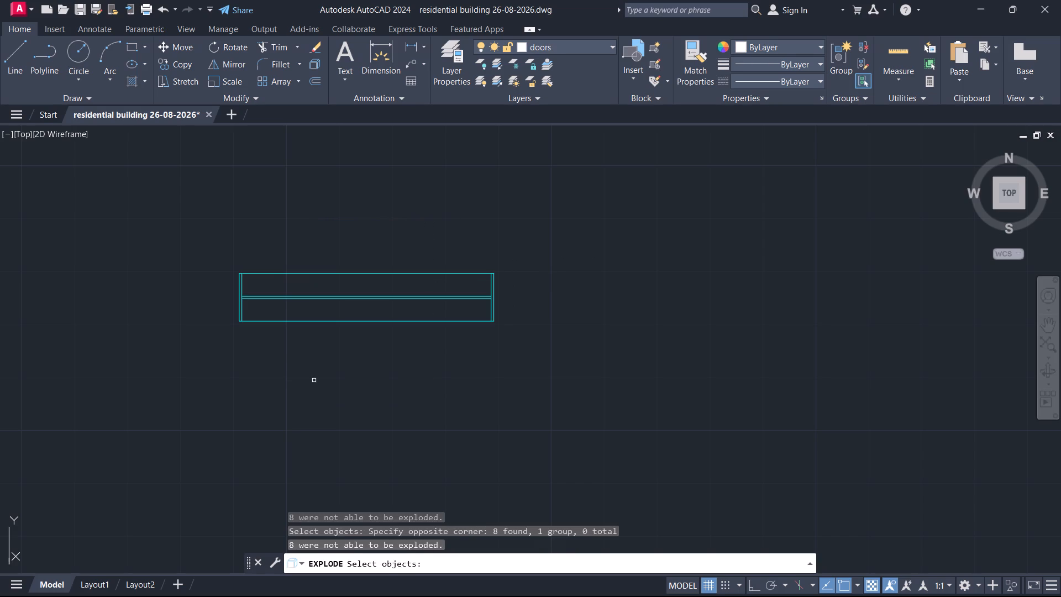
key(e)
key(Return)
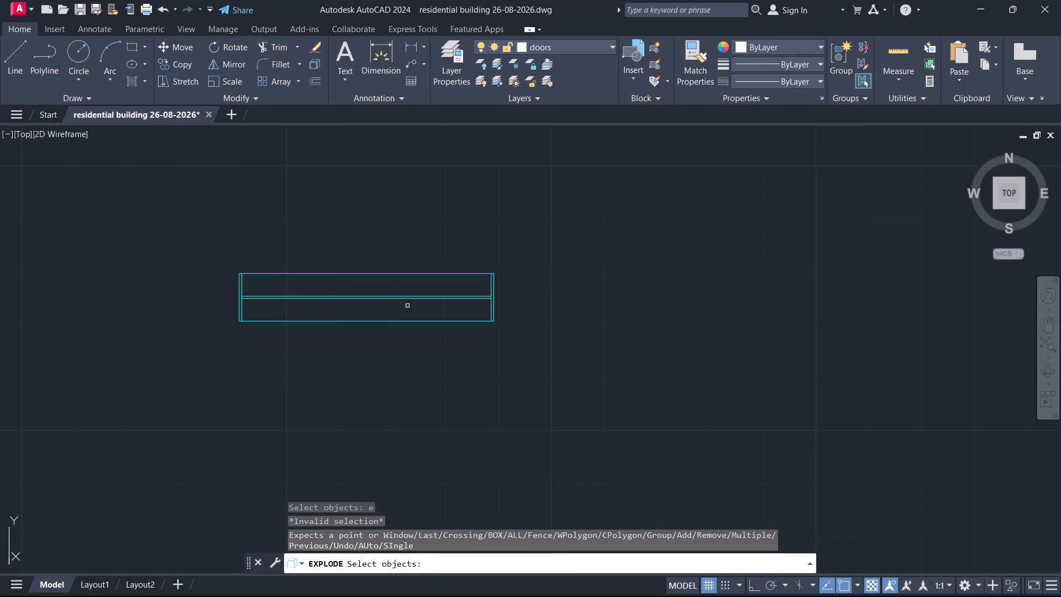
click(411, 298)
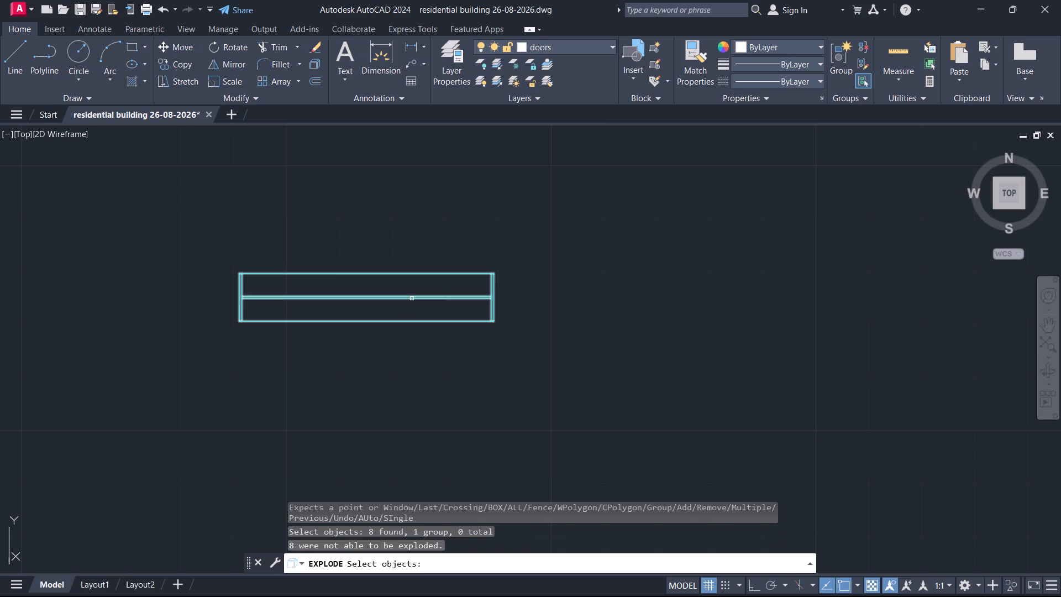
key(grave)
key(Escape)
Erase the copied window from the empty space north of the eastern plan.
drag(420, 293, 407, 312)
click(463, 276)
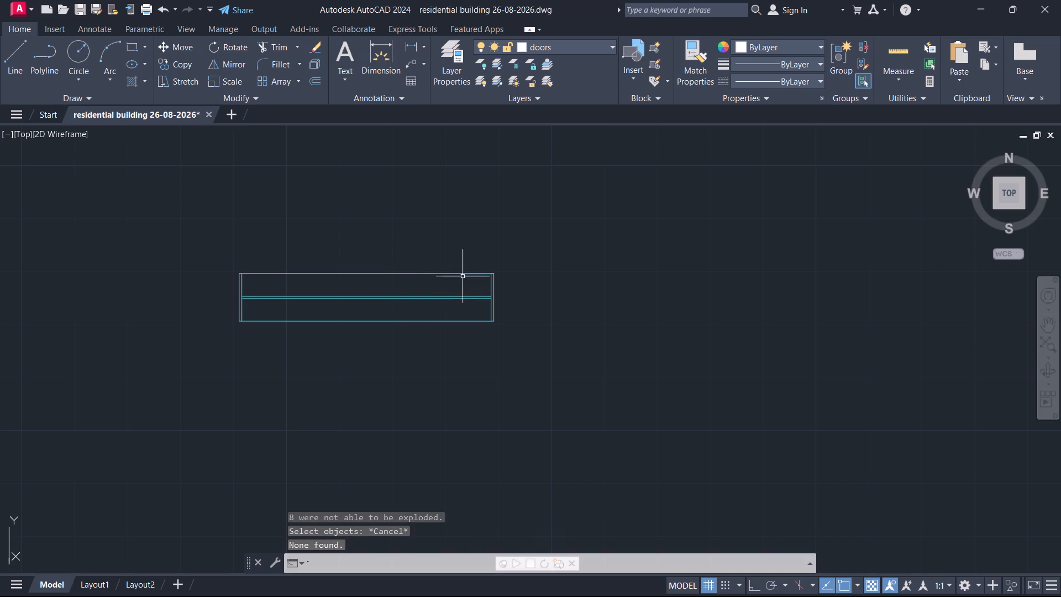
drag(437, 315, 433, 322)
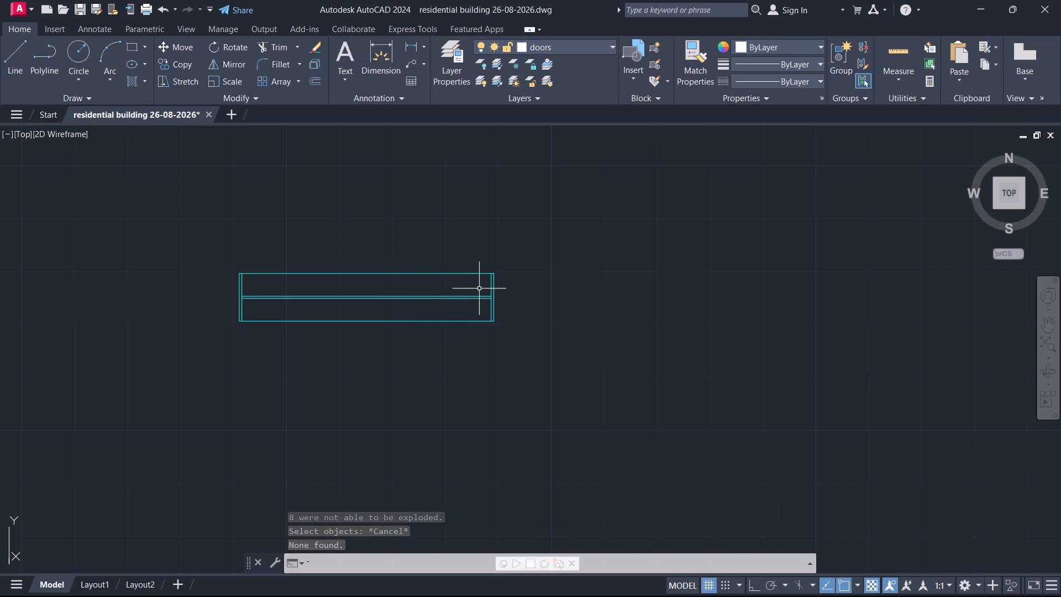
key(Escape)
click(487, 284)
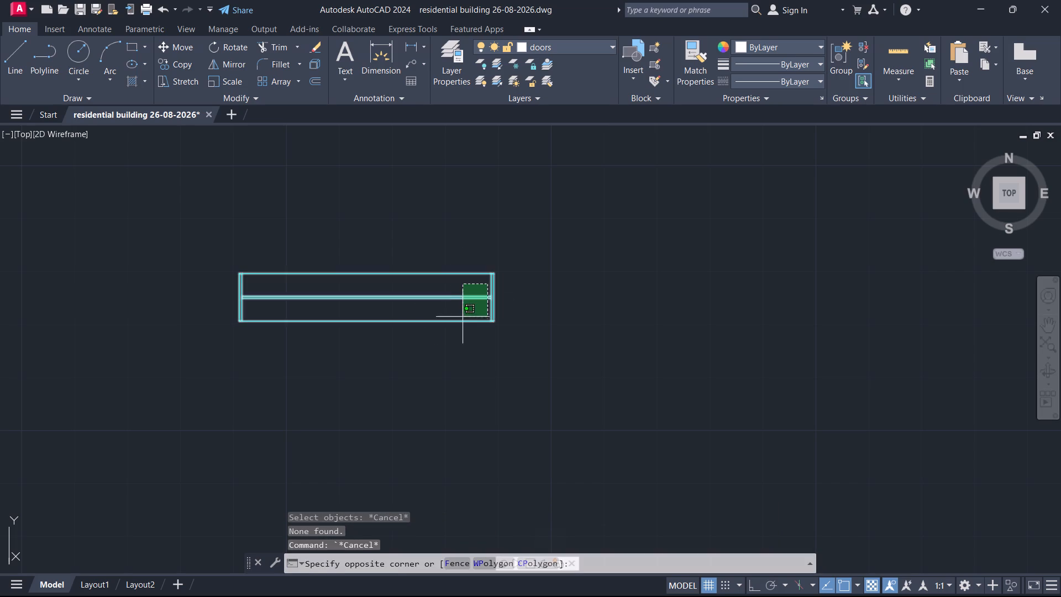
click(451, 323)
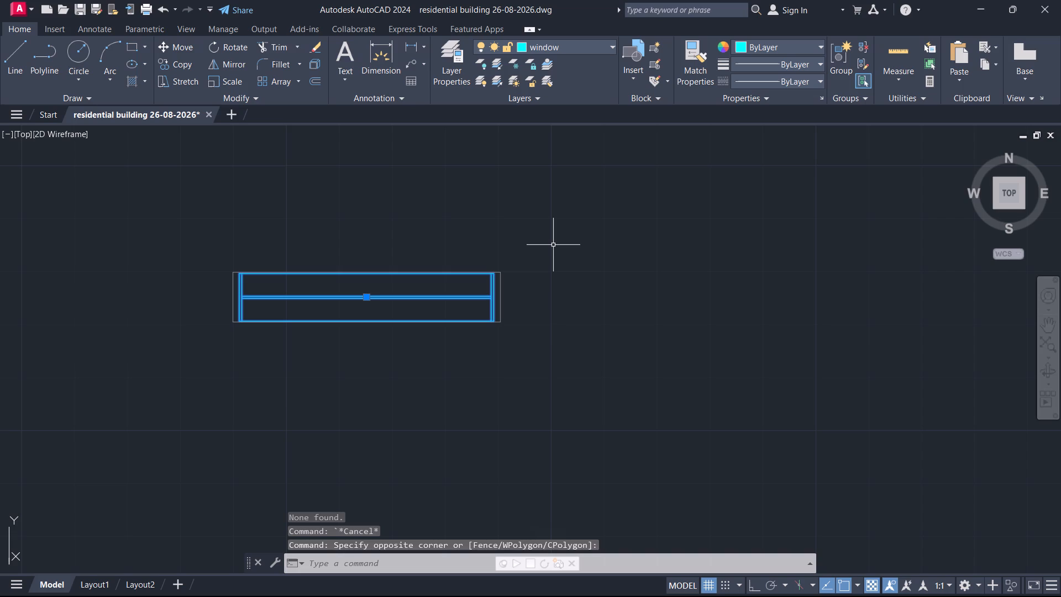
key(e)
key(Return)
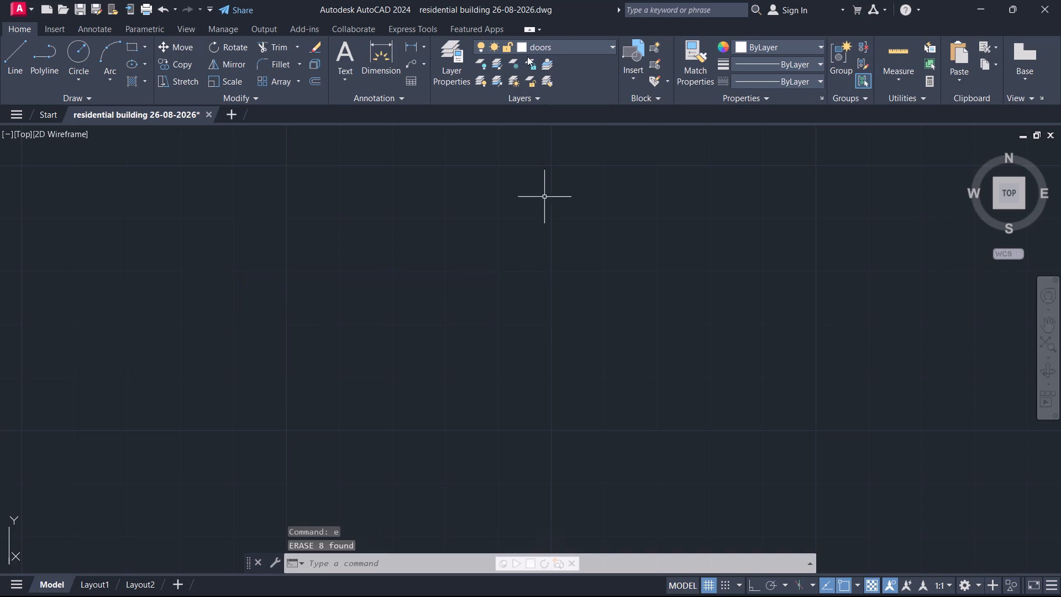
Make the window layer current and draw a long horizontal rectangle in the empty space where the copied window was.
click(566, 45)
click(548, 92)
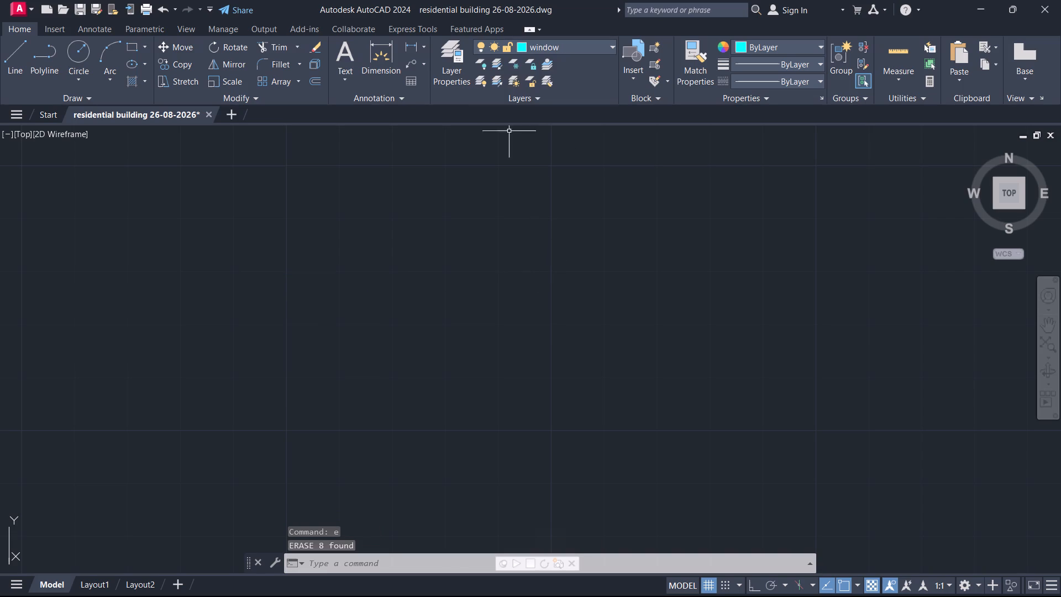
text(rec)
key(Return)
click(273, 240)
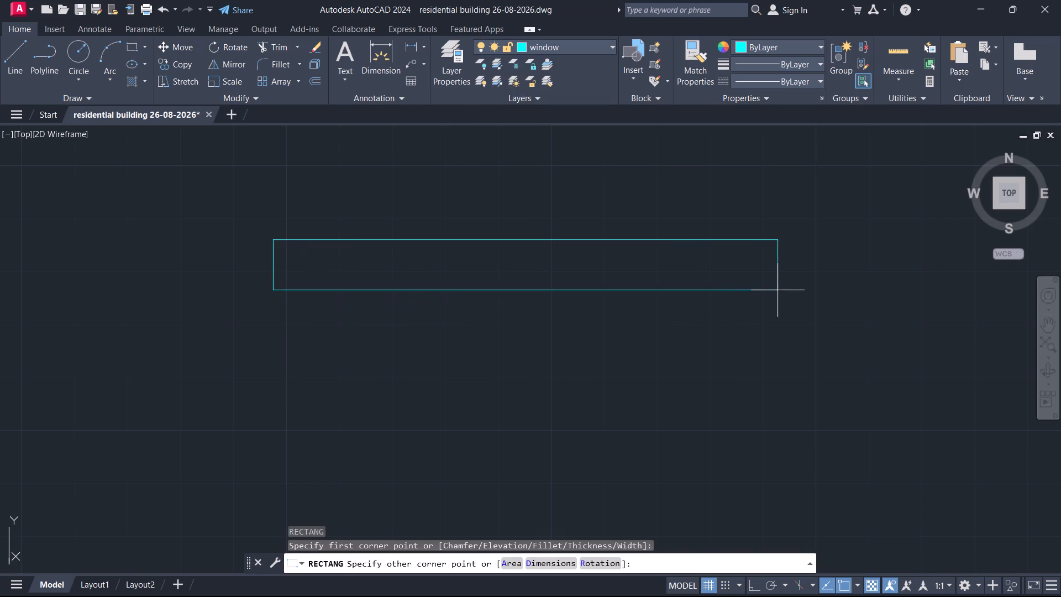
click(788, 286)
key(Escape)
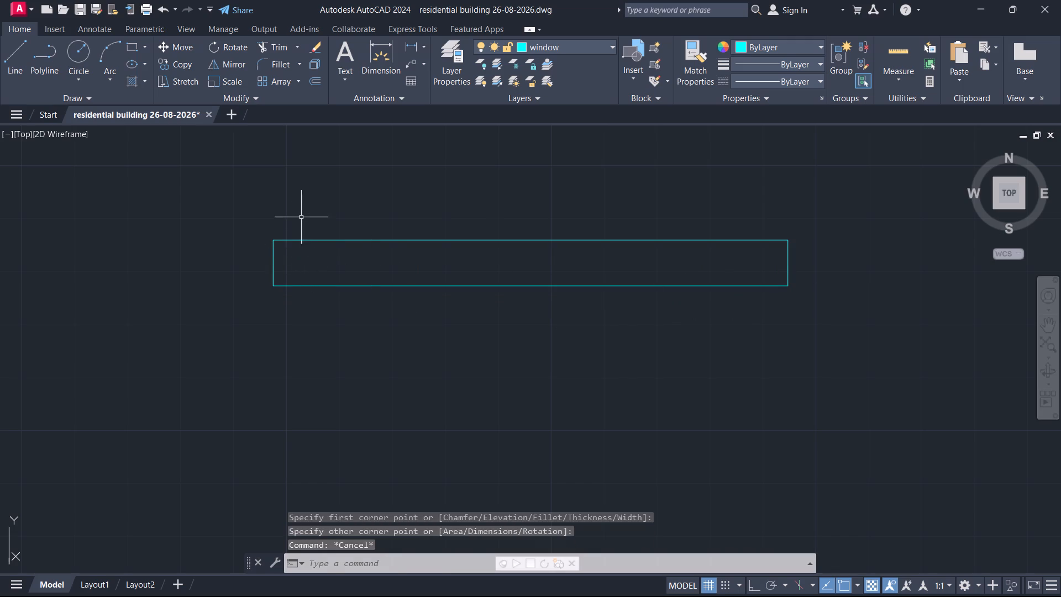
Scale the rectangle by reference from its northwest corner so that its short west side is 9" long.
drag(306, 223, 308, 256)
click(261, 336)
text(sc)
key(Return)
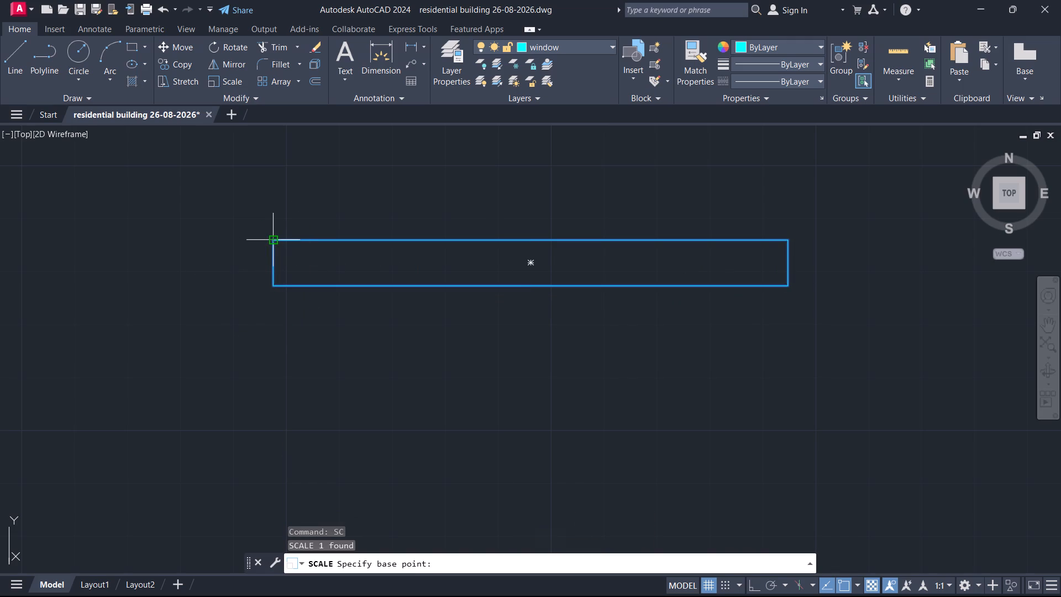
click(275, 240)
key(r)
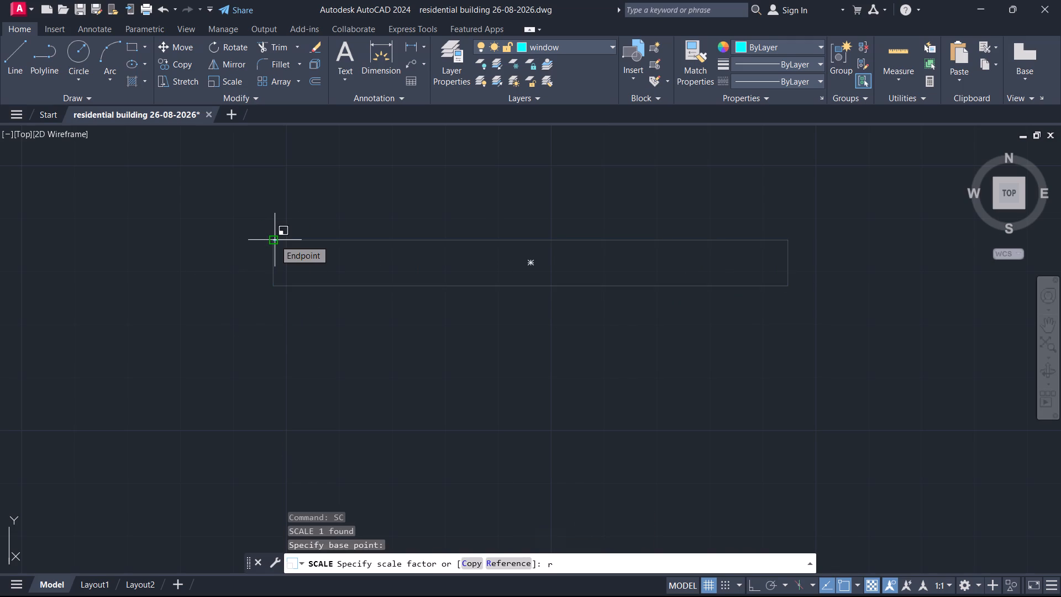
key(Return)
click(277, 237)
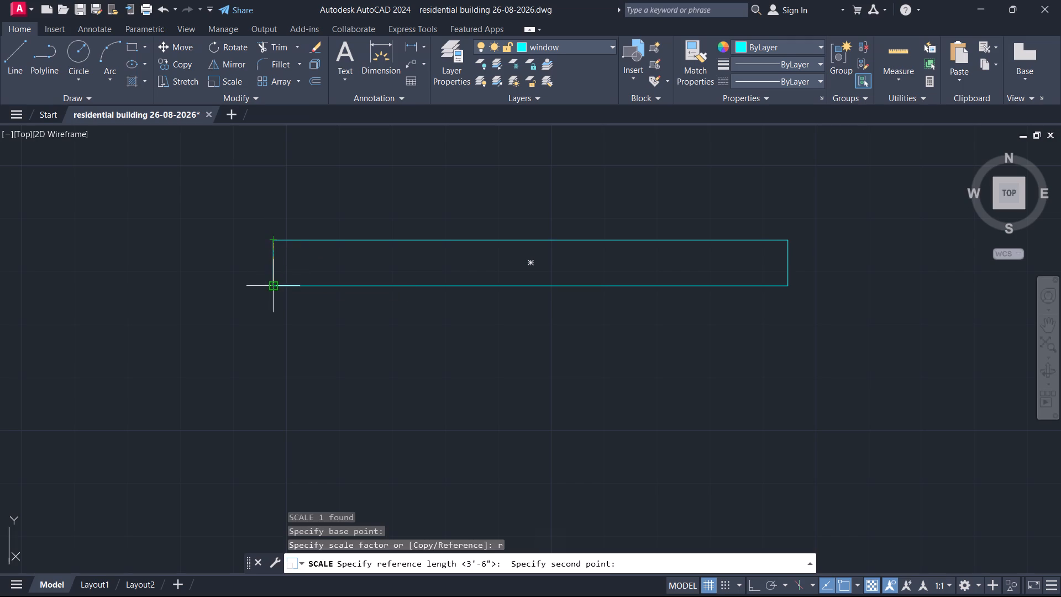
click(273, 282)
text(9")
key(Return)
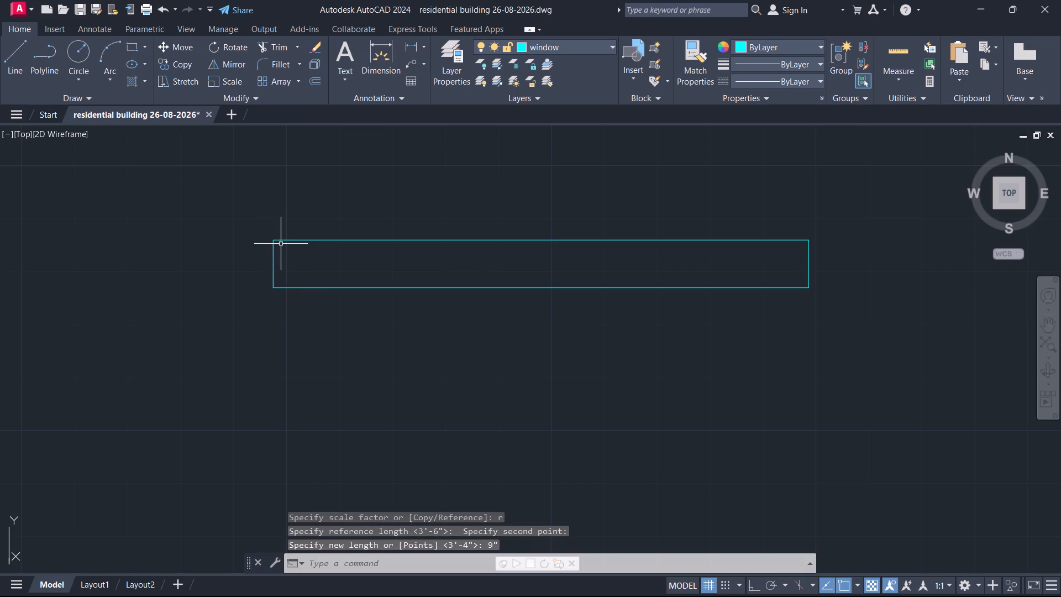
Explode the scaled rectangle into separate lines.
click(248, 213)
click(880, 375)
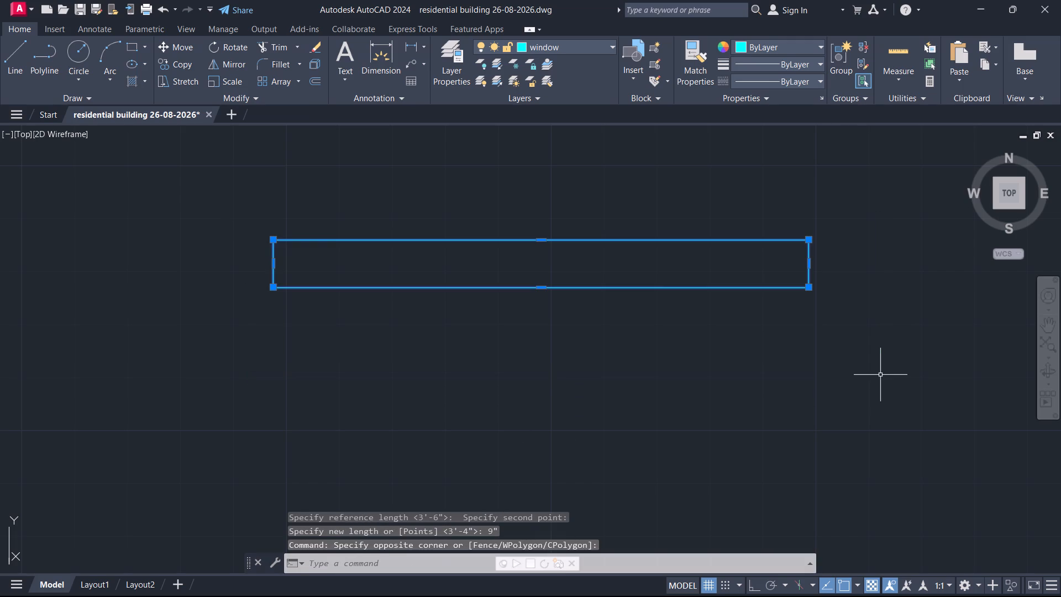
key(x)
key(Return)
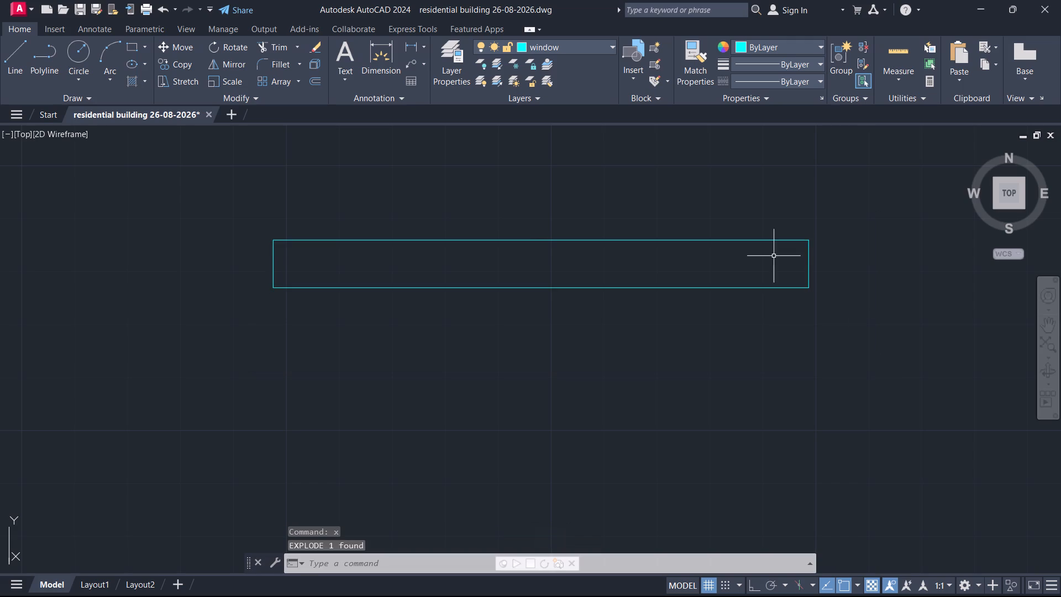
Check the rectangle's length along its north edge with a linear dimension, without placing it.
click(408, 43)
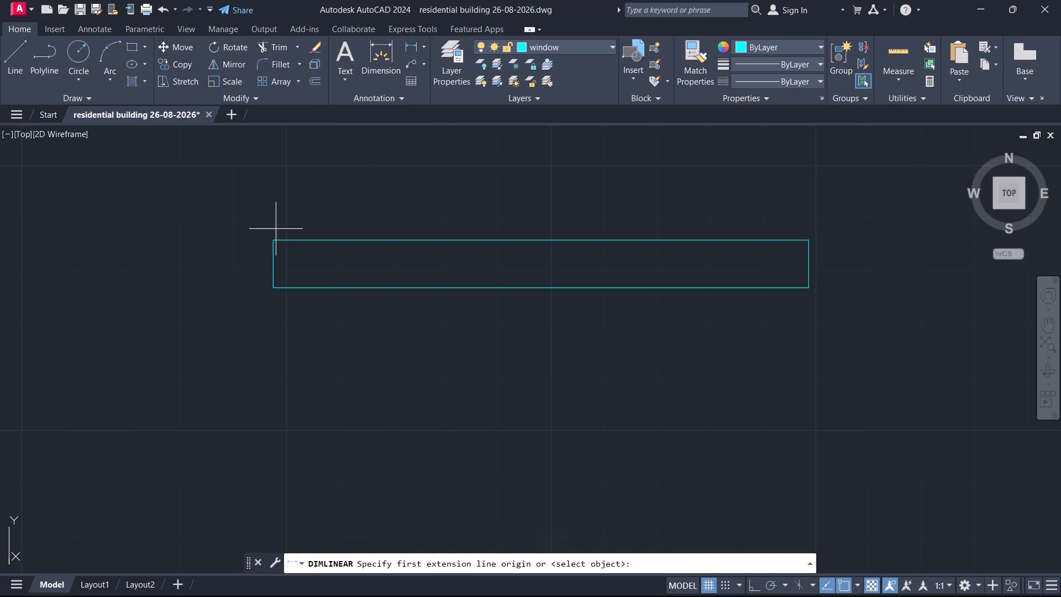
click(268, 239)
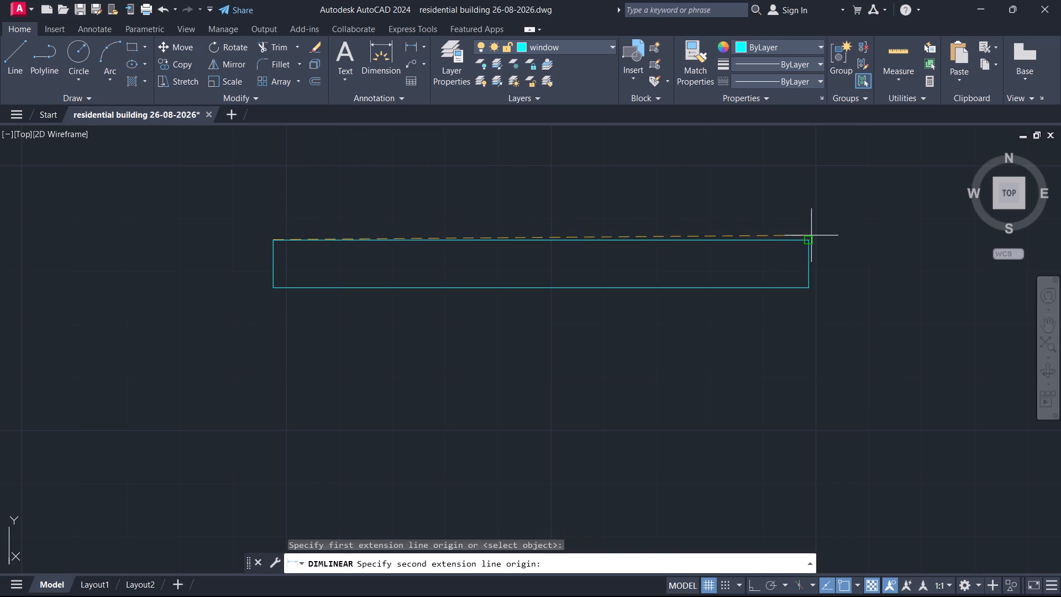
click(812, 235)
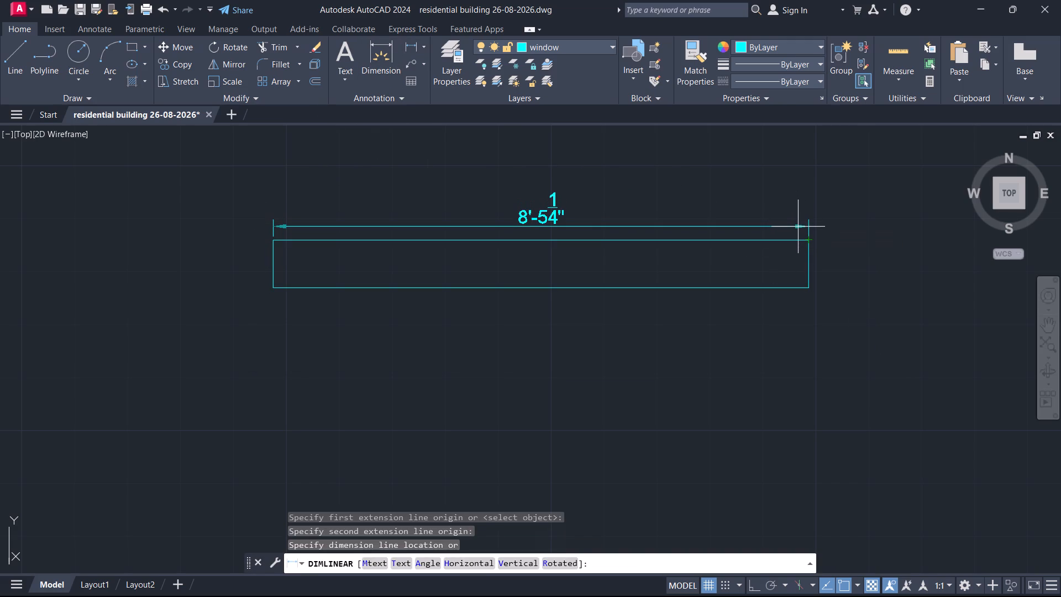
key(Escape)
Move the rectangle's east edge line 1'5" to the east.
drag(844, 252, 822, 261)
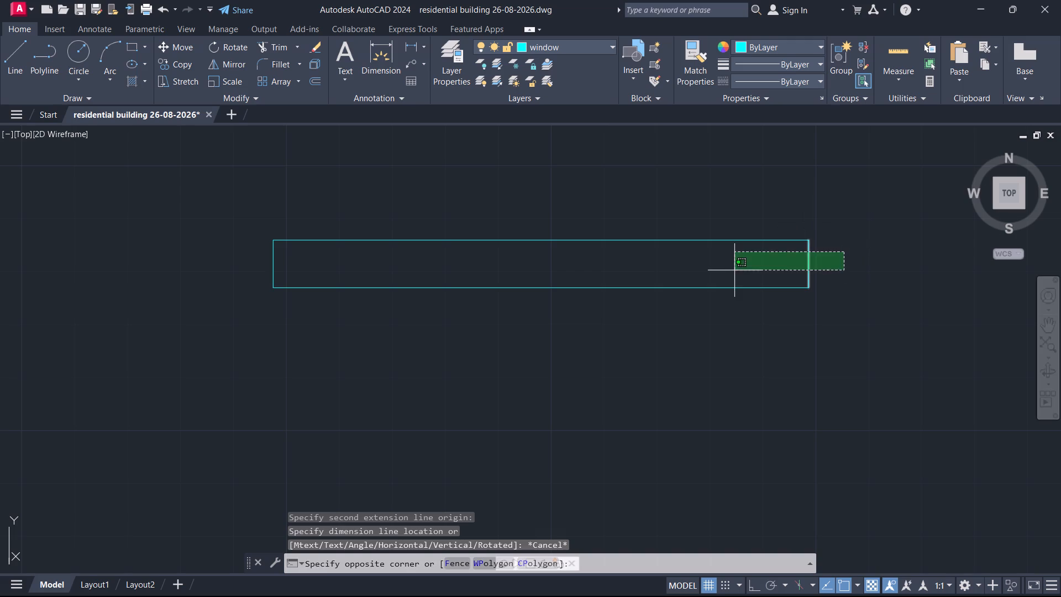
click(734, 270)
key(m)
key(Return)
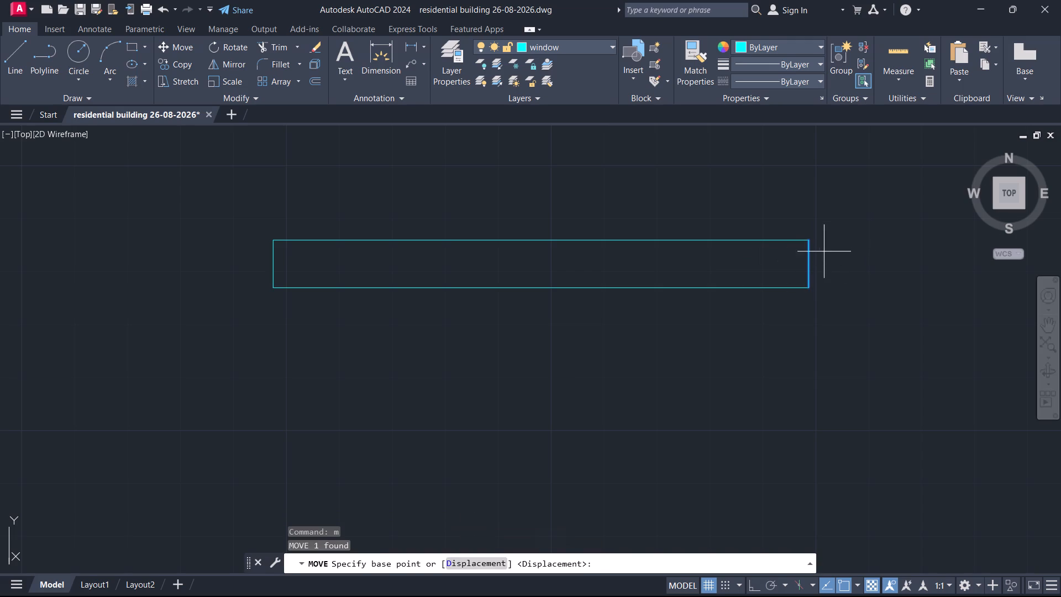
click(805, 263)
key(1)
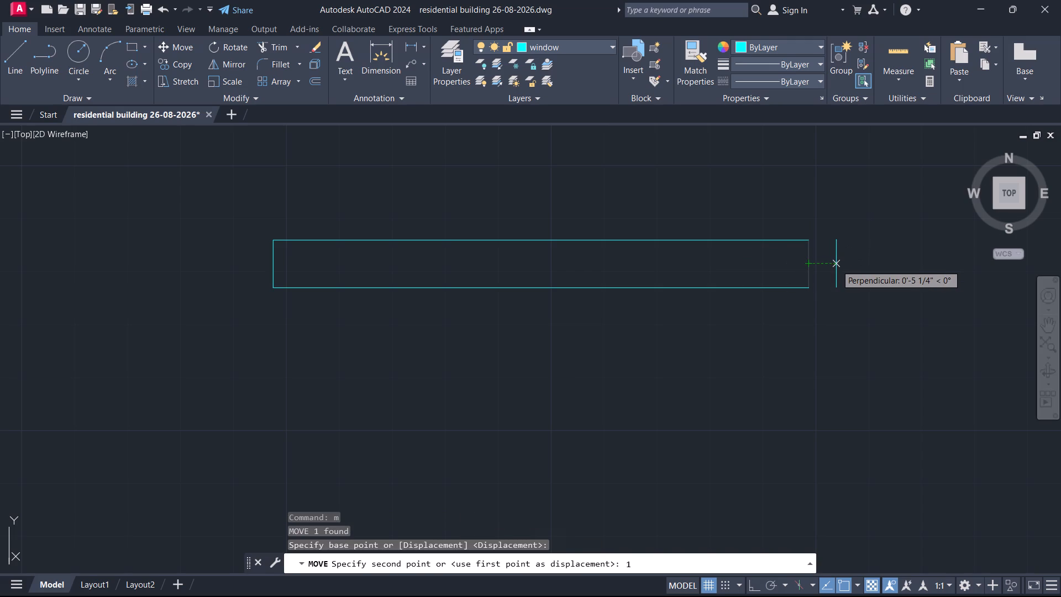
text('5")
key(Return)
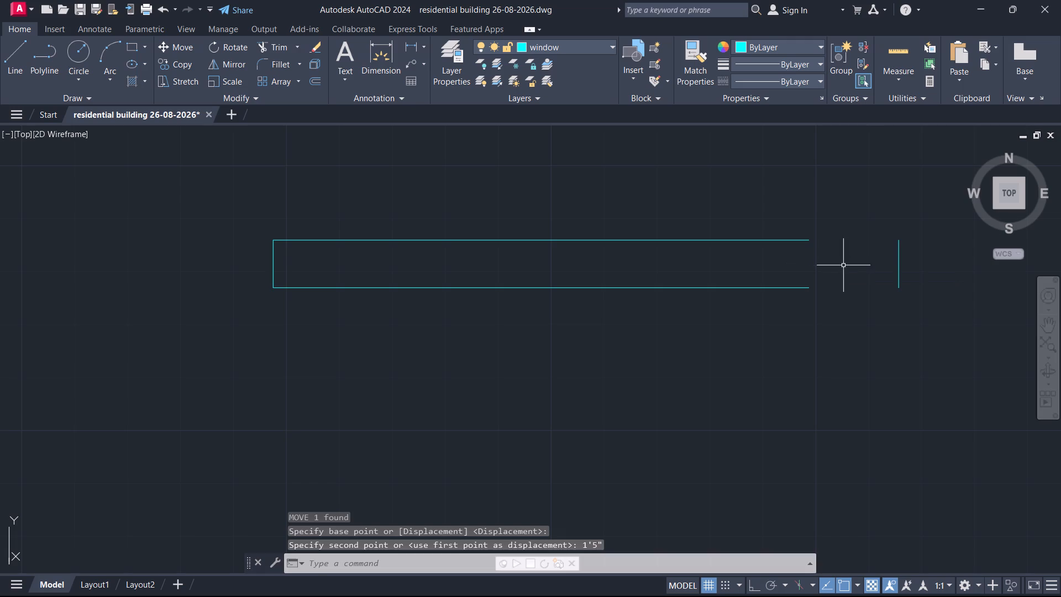
Dimension the window outline's overall length from its northwest corner to the moved east line, placing the dimension just north of it.
click(402, 43)
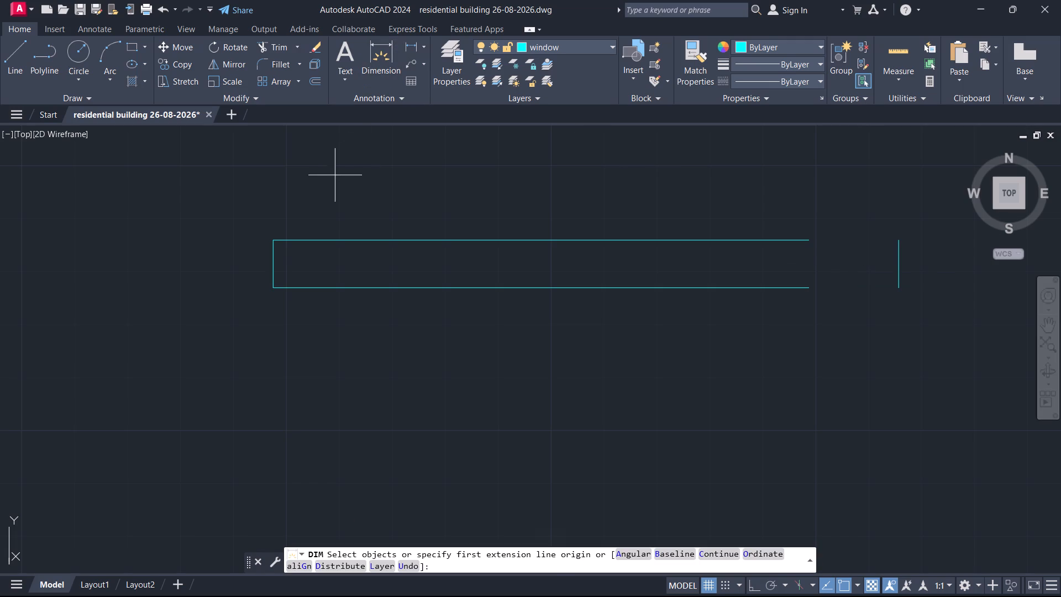
click(272, 239)
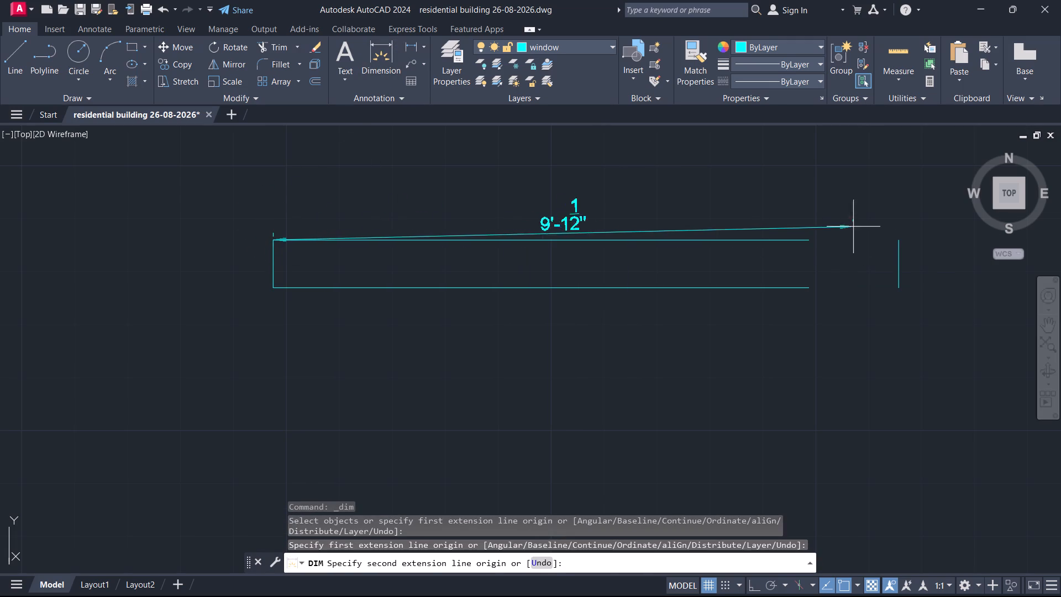
click(902, 238)
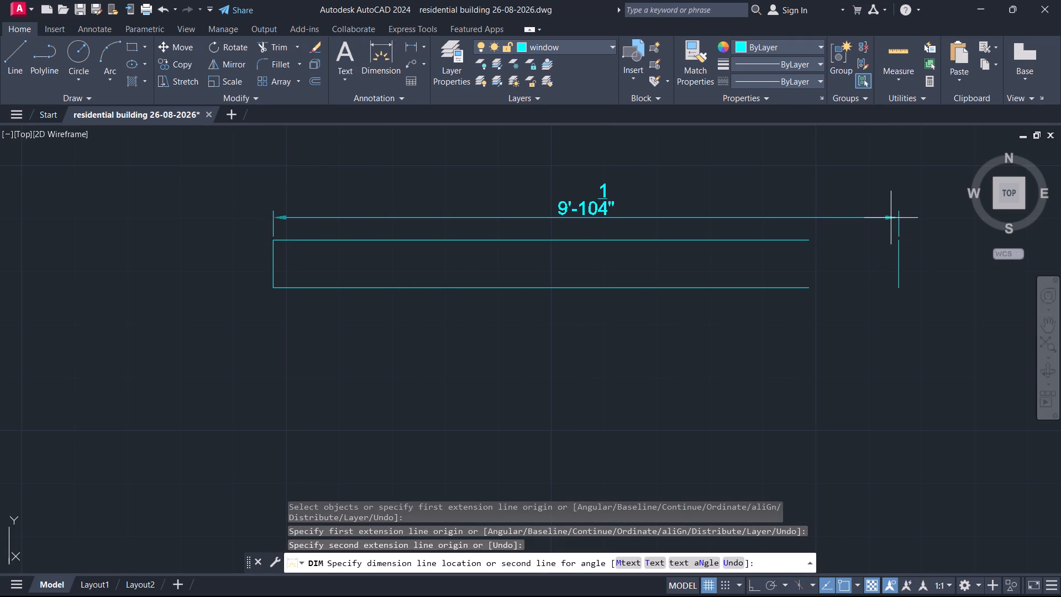
click(891, 217)
middle_drag(929, 237, 747, 256)
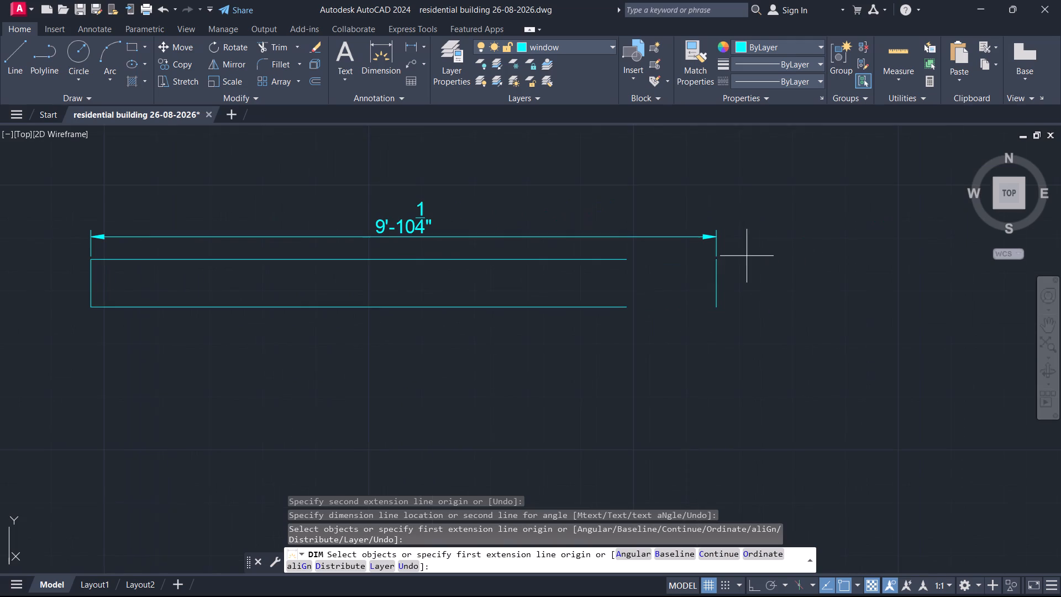
Move the window outline's east edge line another 2" to the east with Ortho on.
drag(749, 271, 737, 276)
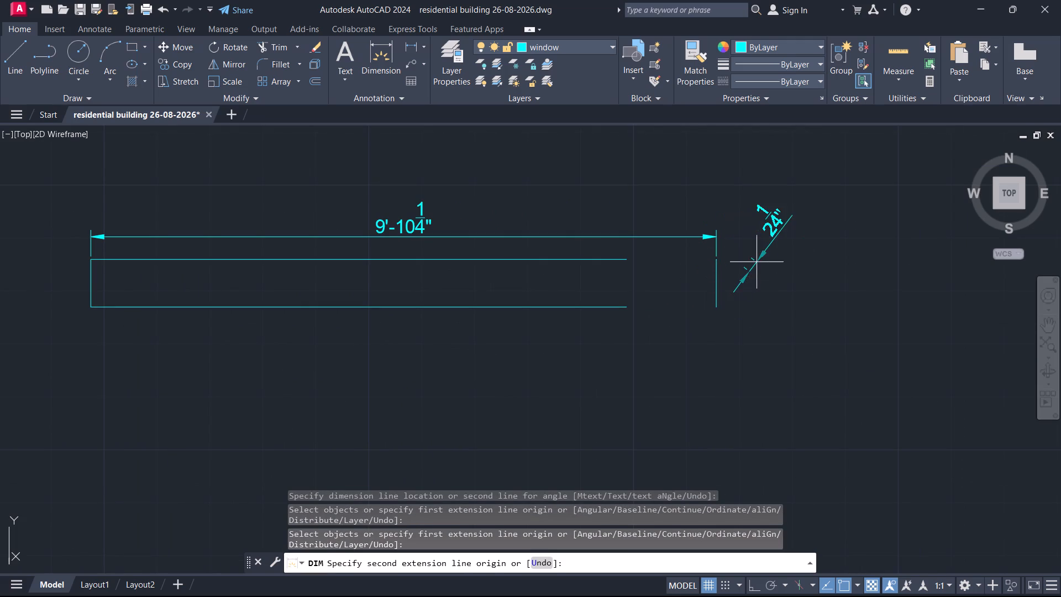
key(Escape)
click(750, 285)
click(661, 296)
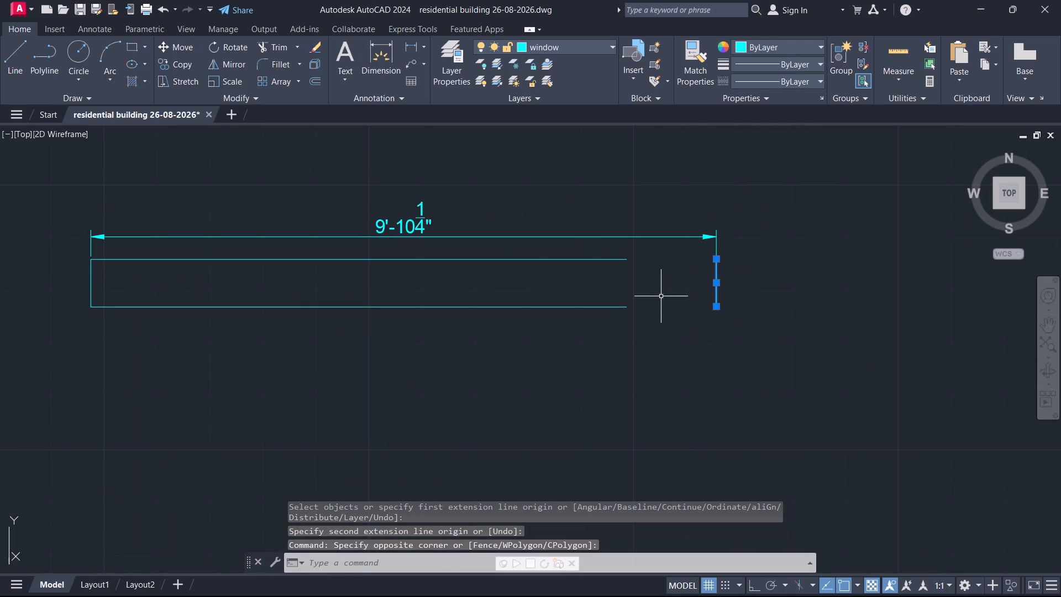
key(m)
key(Return)
click(713, 276)
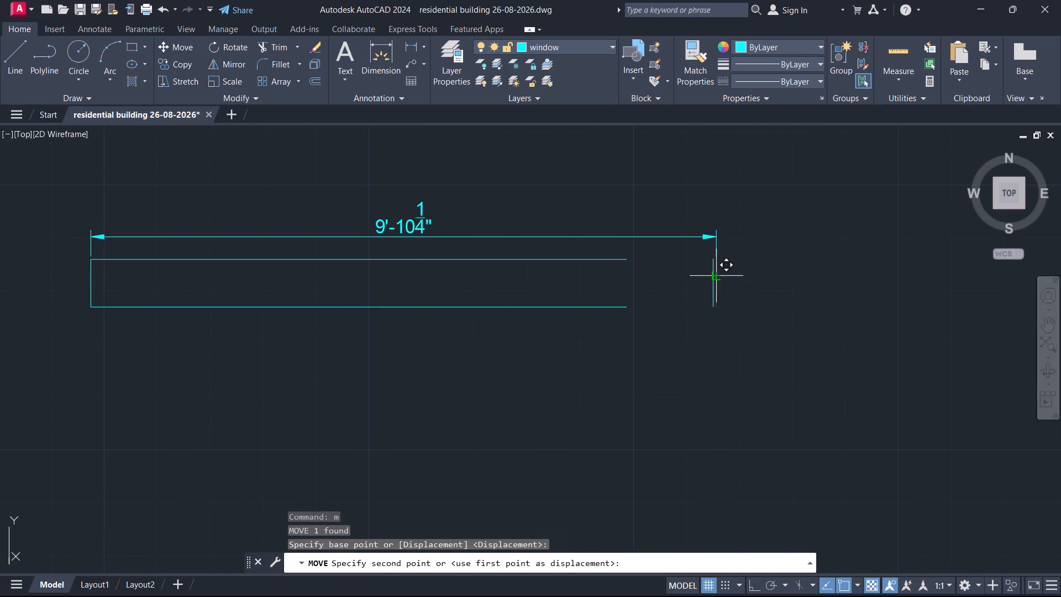
text(2")
key(Return)
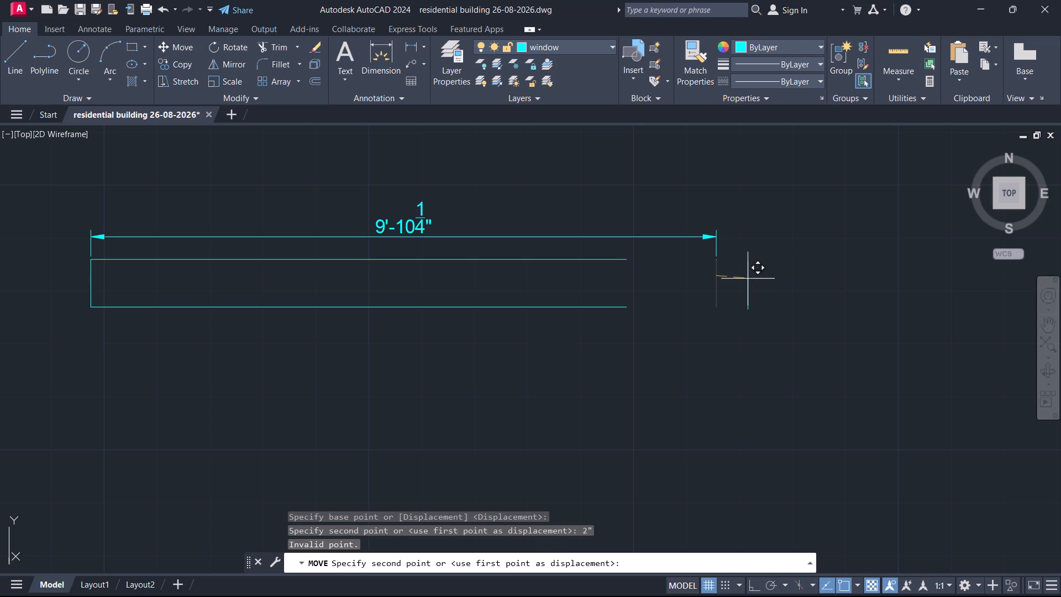
key(F8)
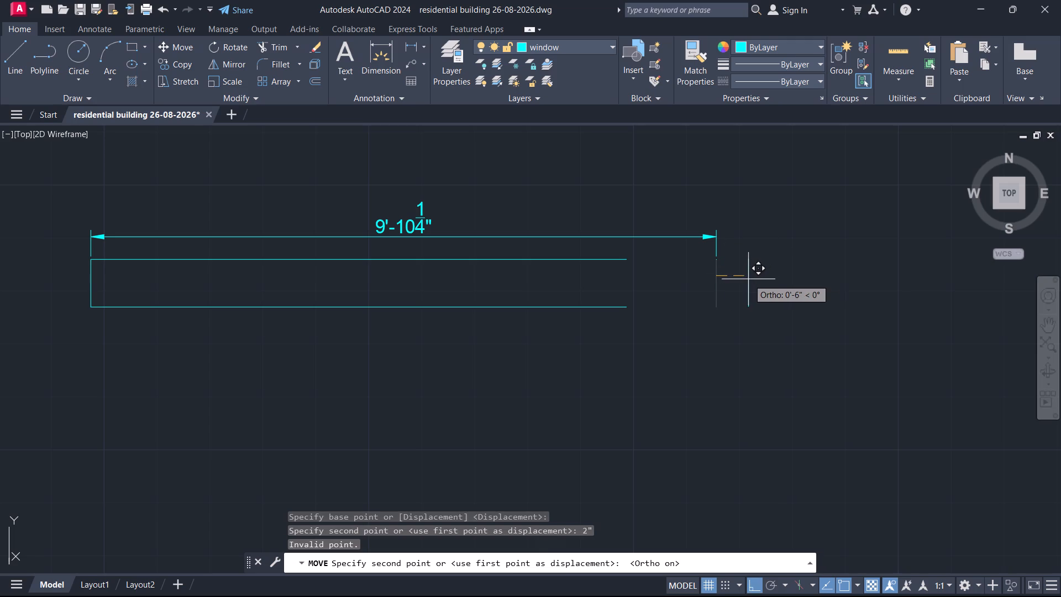
text(2")
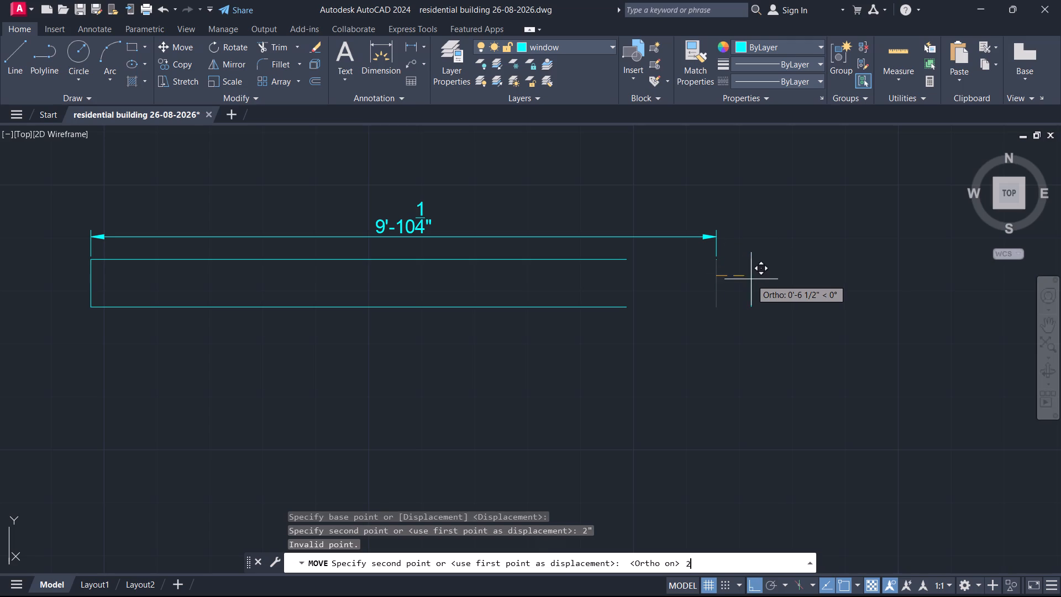
key(Return)
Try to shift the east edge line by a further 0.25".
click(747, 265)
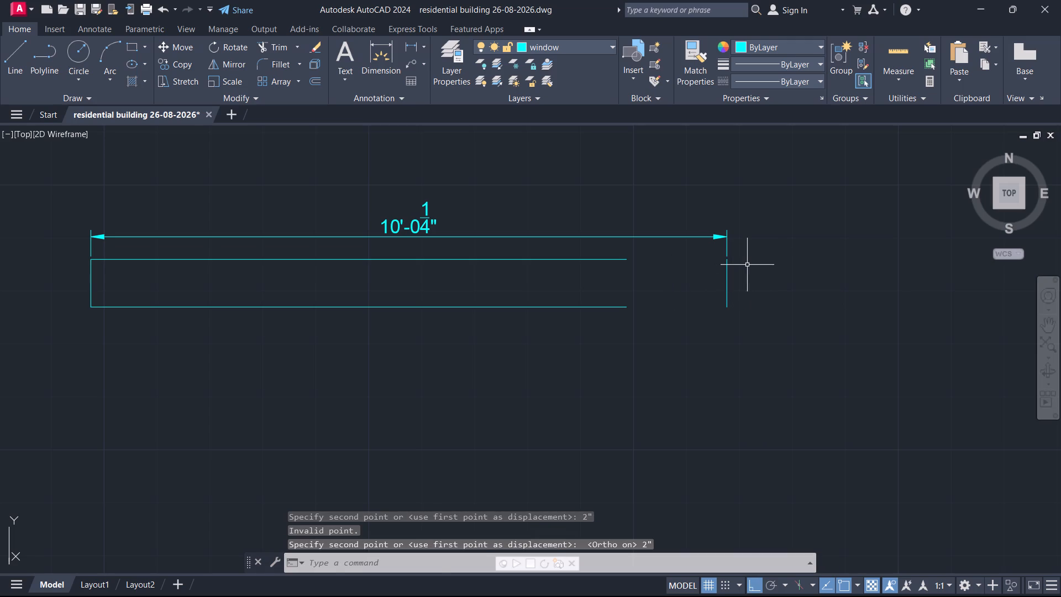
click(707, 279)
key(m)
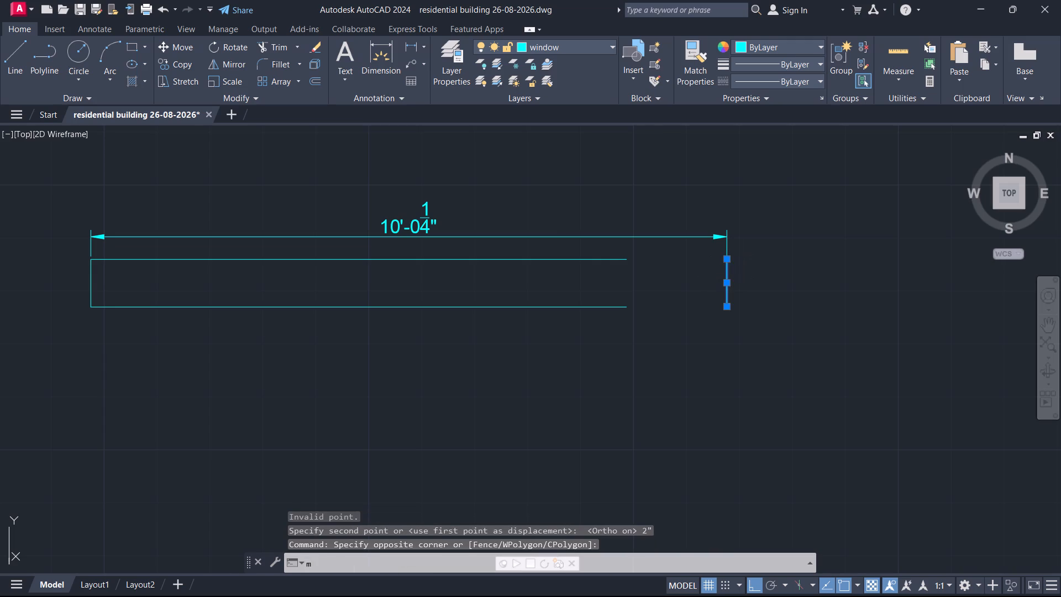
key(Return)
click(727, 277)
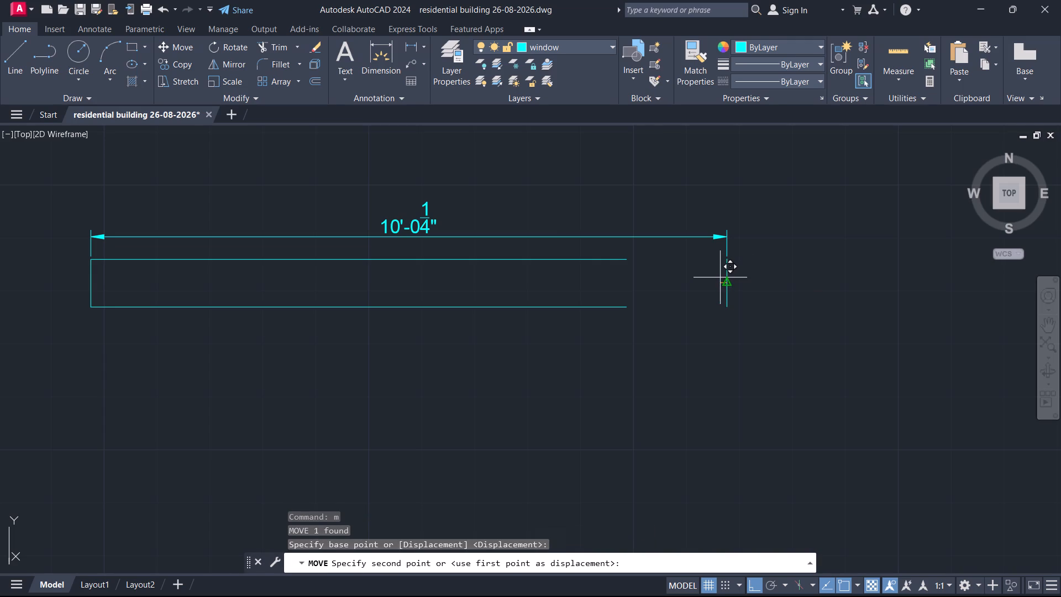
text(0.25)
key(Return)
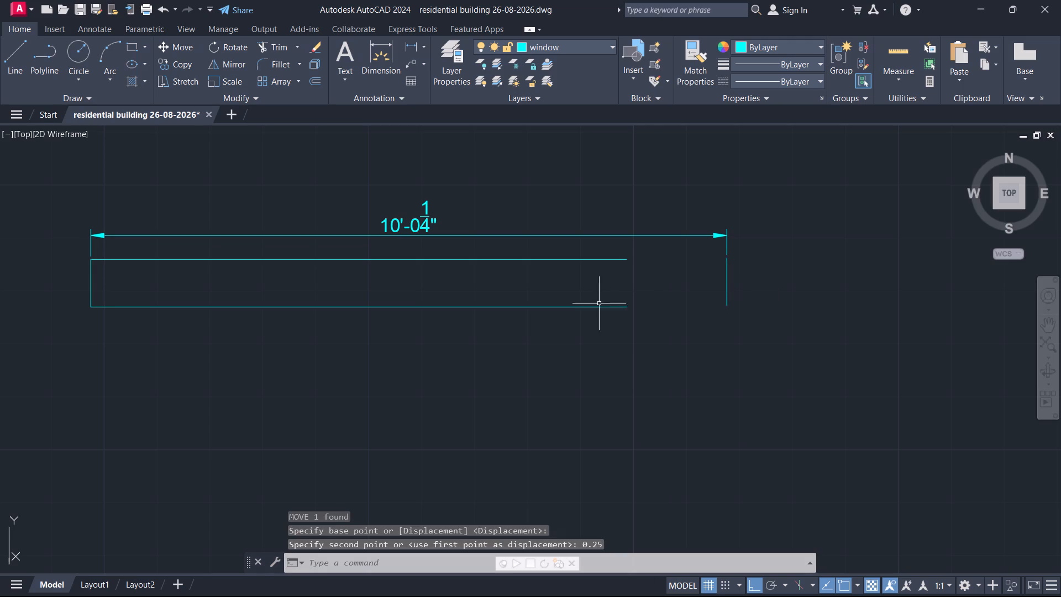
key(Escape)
Erase the overall length dimension north of the window outline.
click(706, 233)
click(686, 249)
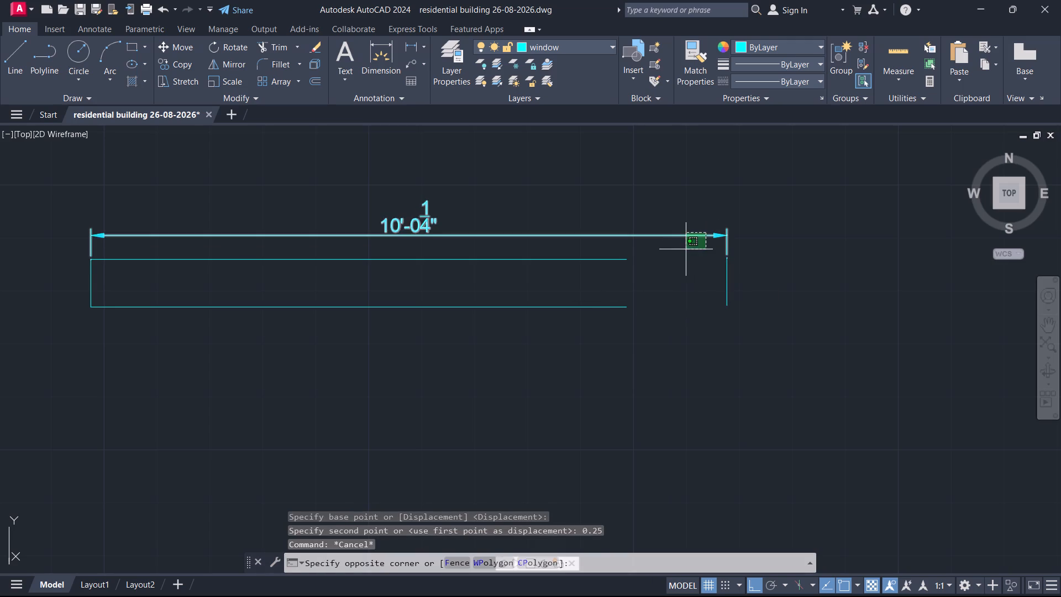
key(e)
key(Return)
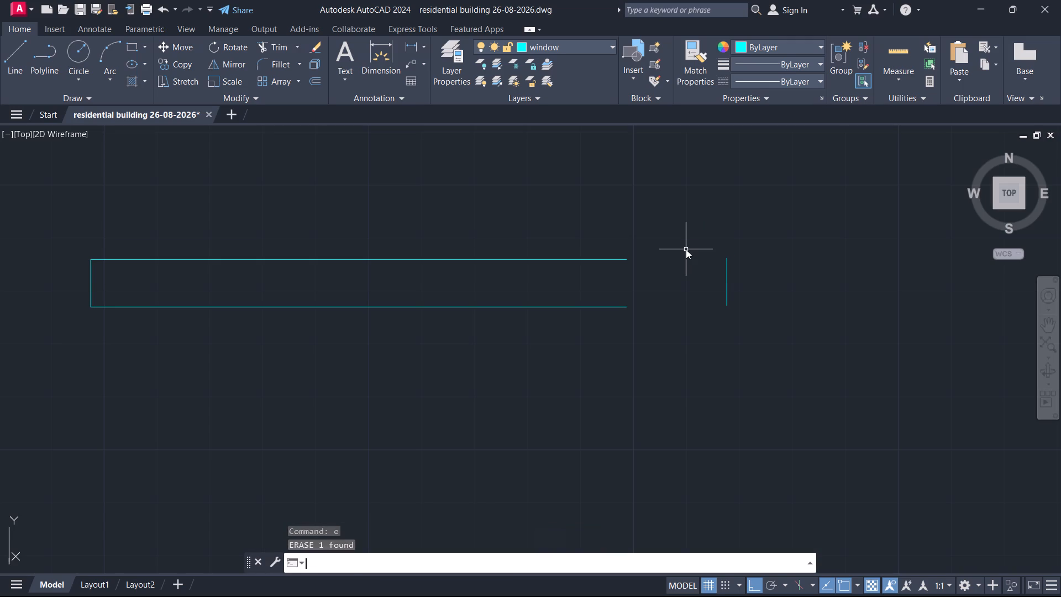
Extend the outline's north edge line to meet the moved east edge line.
text(ex)
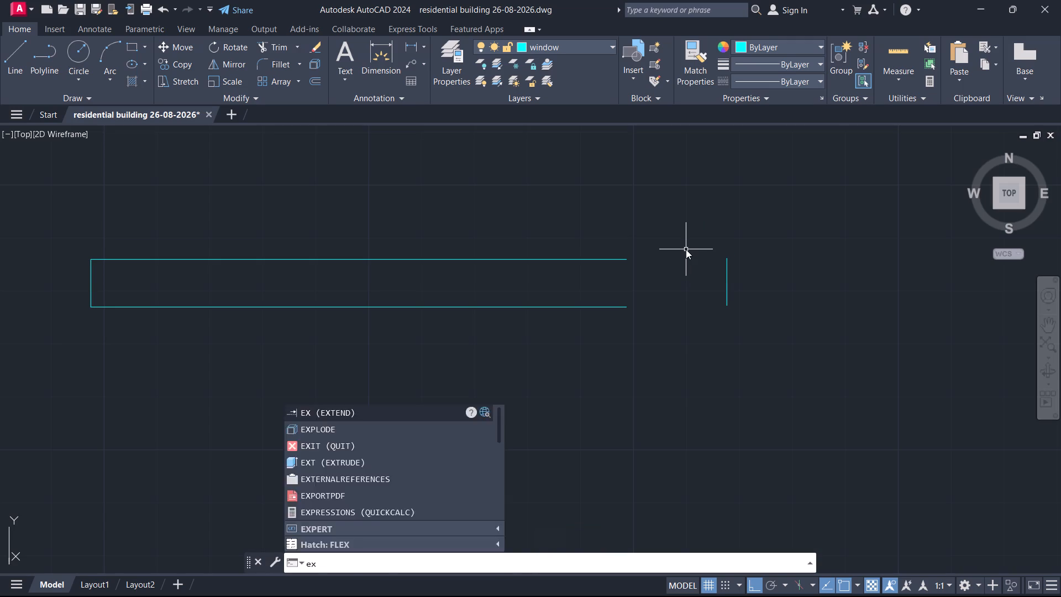
key(Return)
click(619, 259)
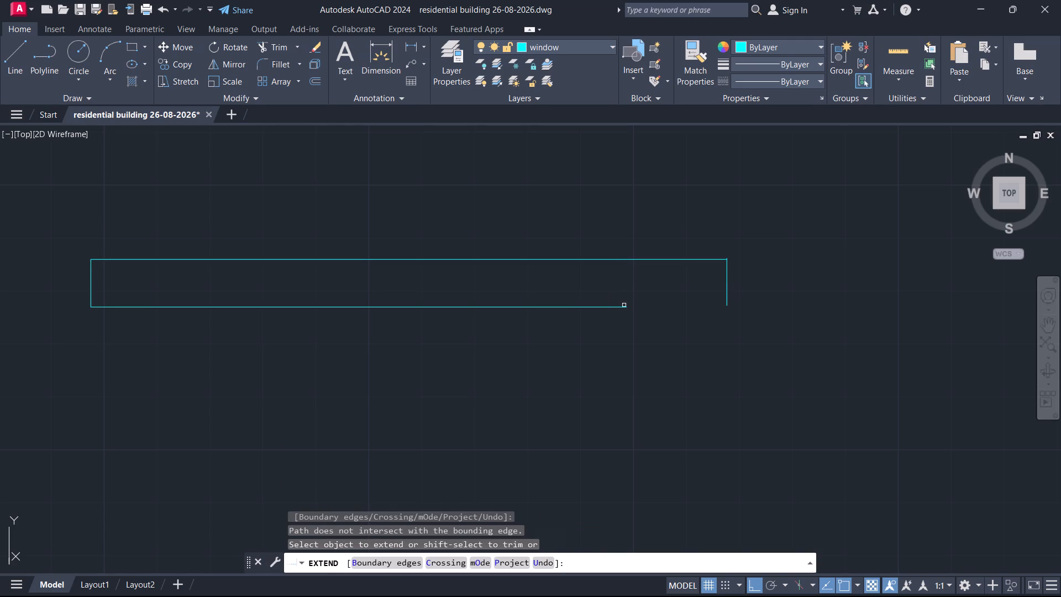
scroll(707, 259, up, 3)
key(Escape)
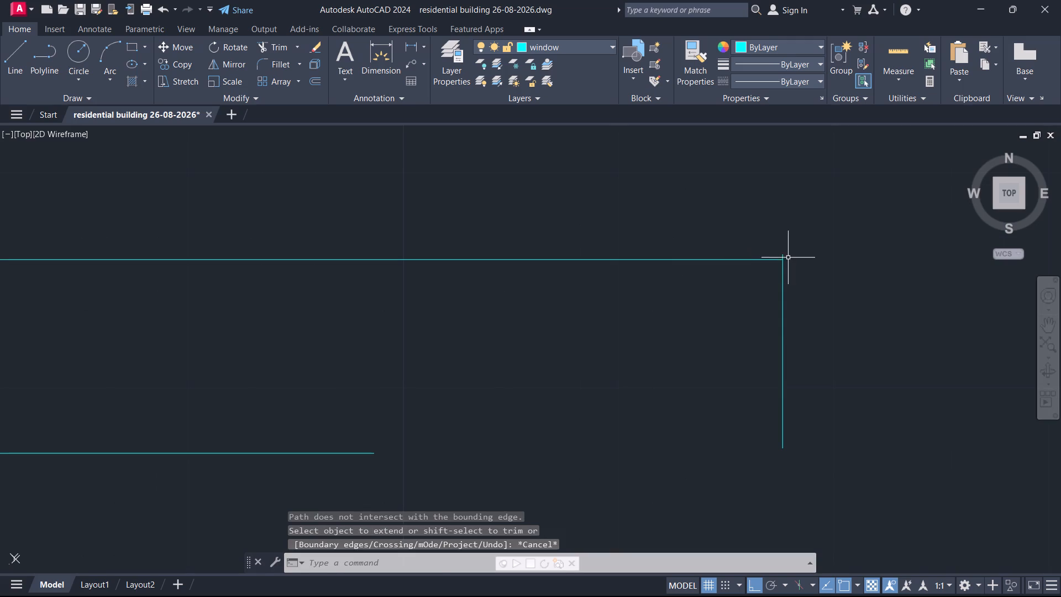
Move the east edge line south so its upper endpoint sits on the north edge line's east end.
click(804, 262)
click(719, 324)
key(m)
key(Return)
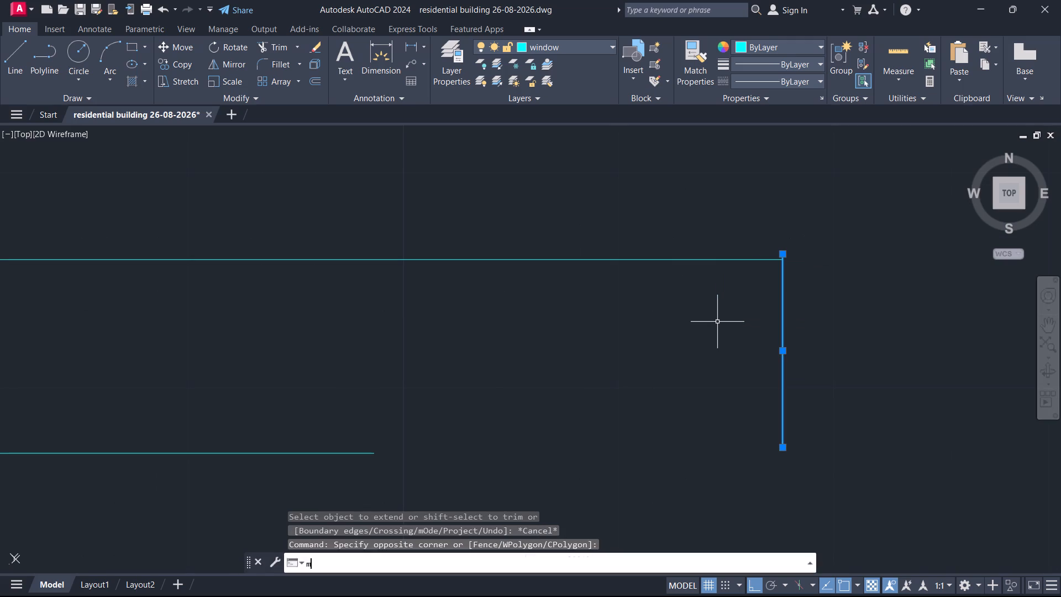
scroll(767, 249, up, 3)
click(832, 266)
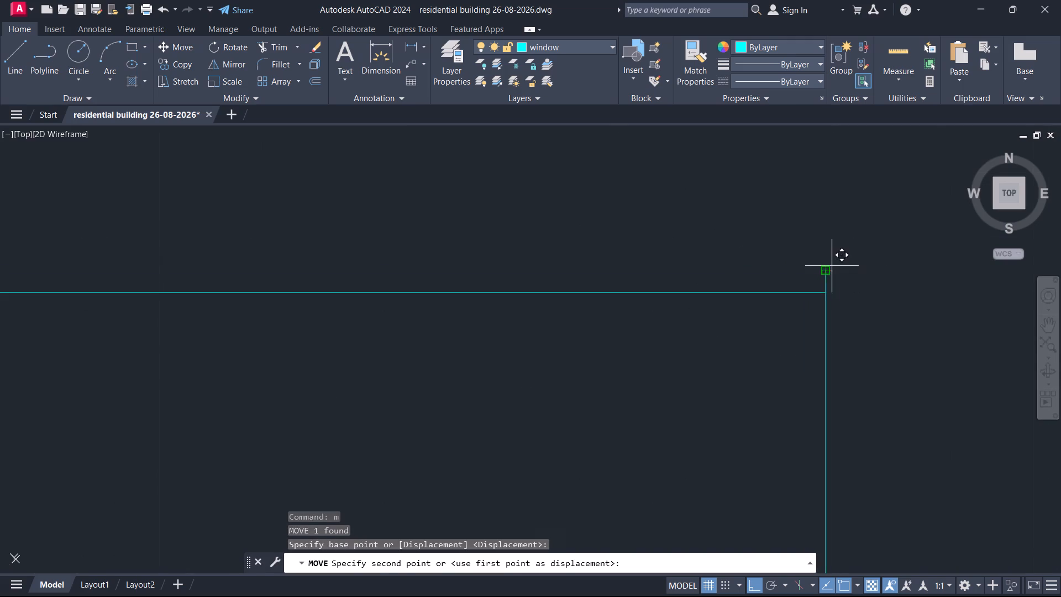
click(831, 291)
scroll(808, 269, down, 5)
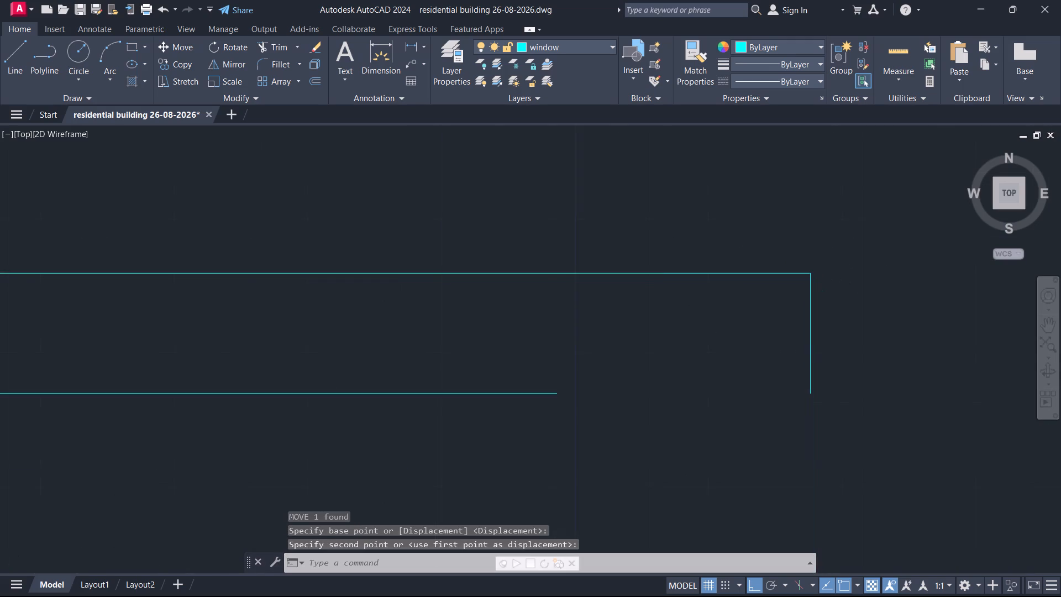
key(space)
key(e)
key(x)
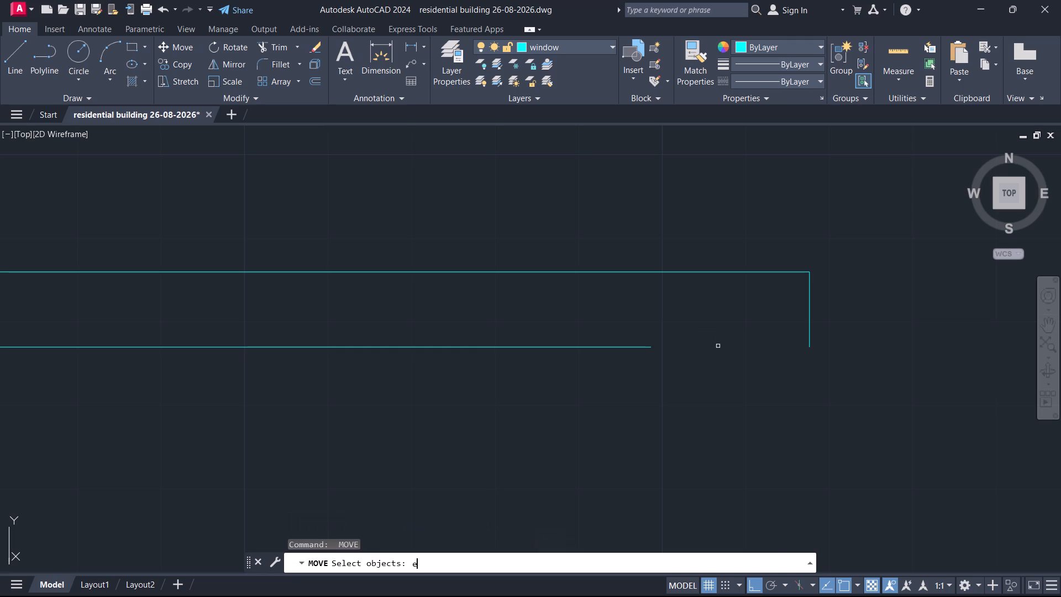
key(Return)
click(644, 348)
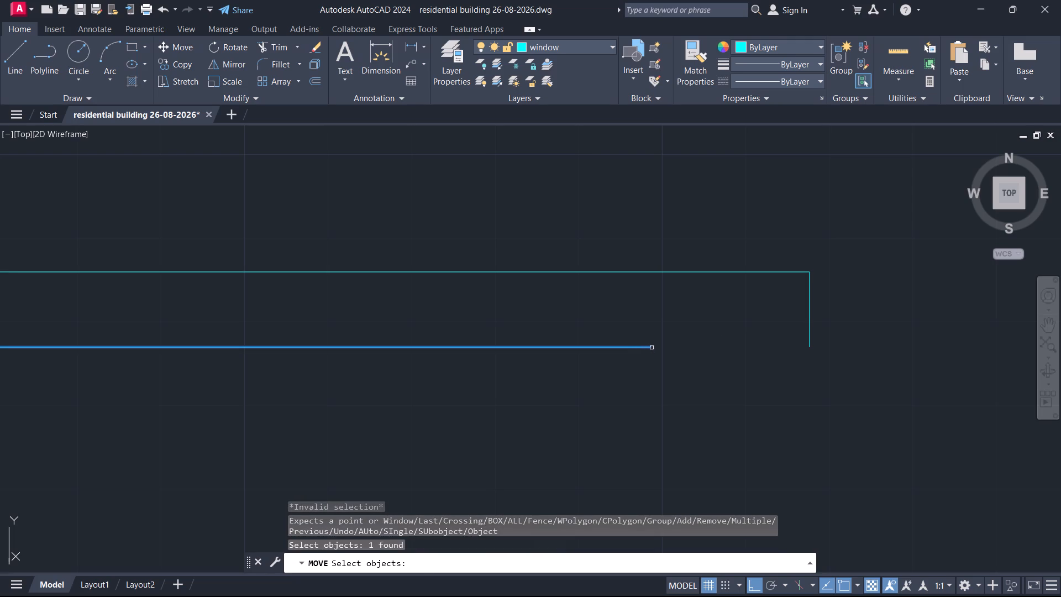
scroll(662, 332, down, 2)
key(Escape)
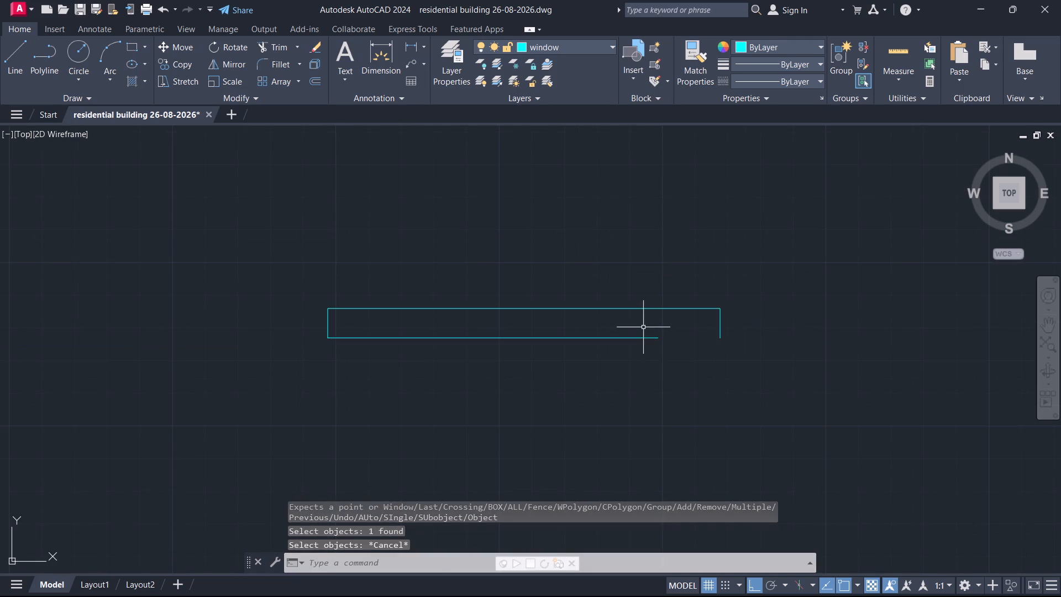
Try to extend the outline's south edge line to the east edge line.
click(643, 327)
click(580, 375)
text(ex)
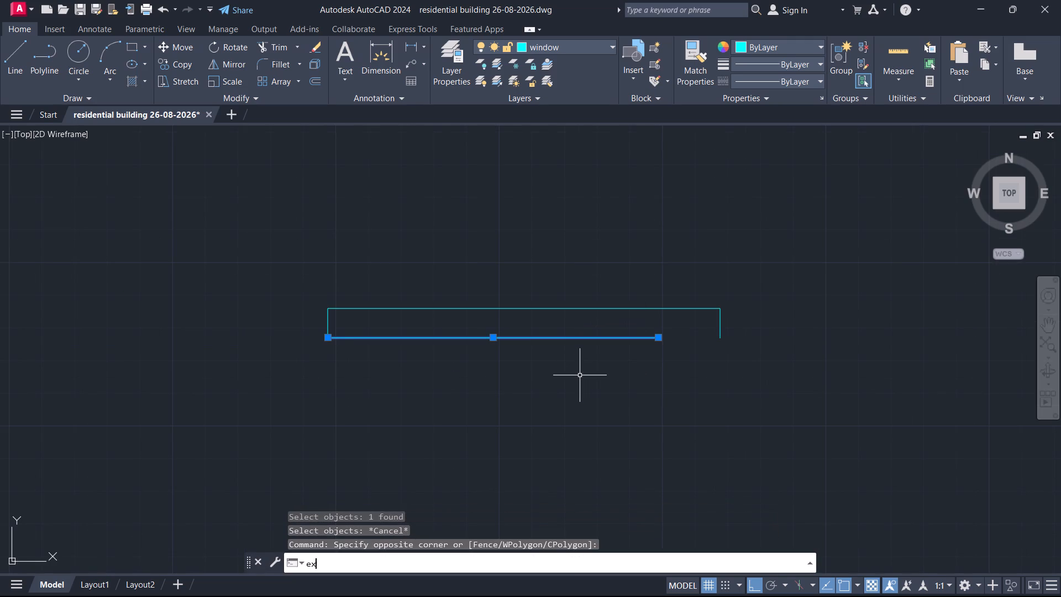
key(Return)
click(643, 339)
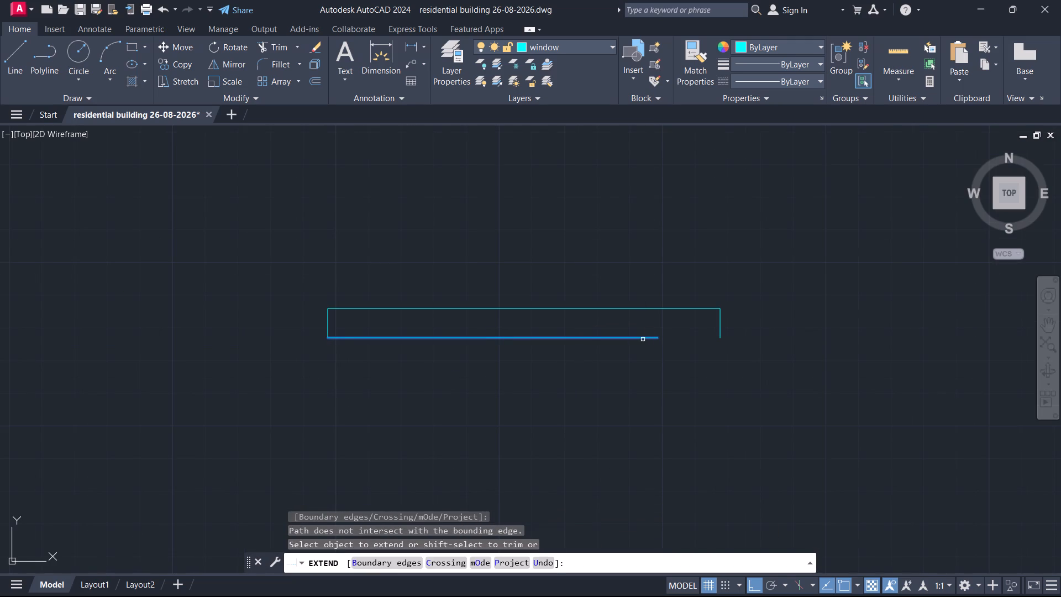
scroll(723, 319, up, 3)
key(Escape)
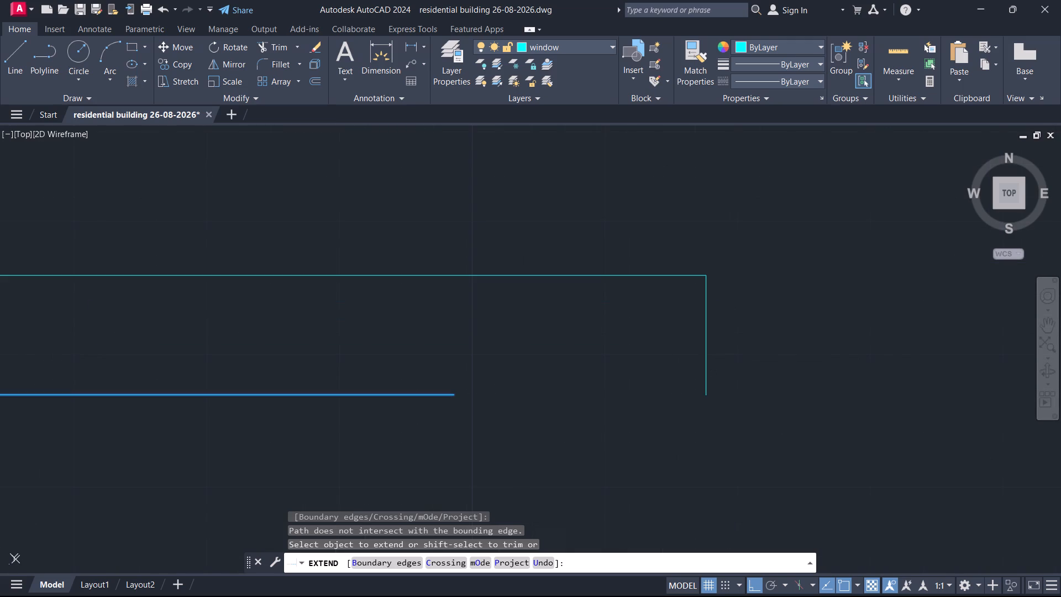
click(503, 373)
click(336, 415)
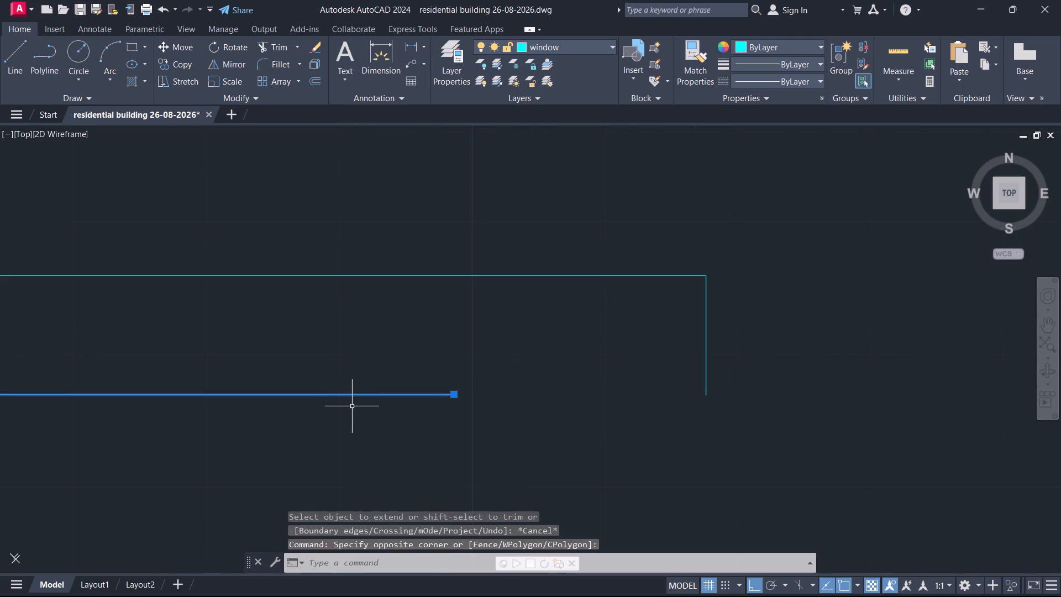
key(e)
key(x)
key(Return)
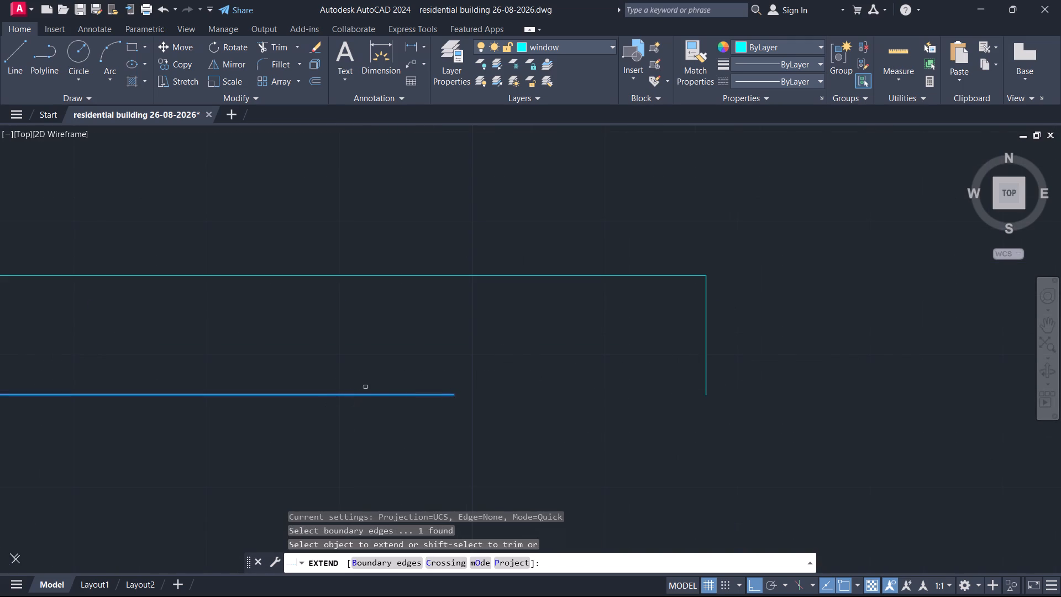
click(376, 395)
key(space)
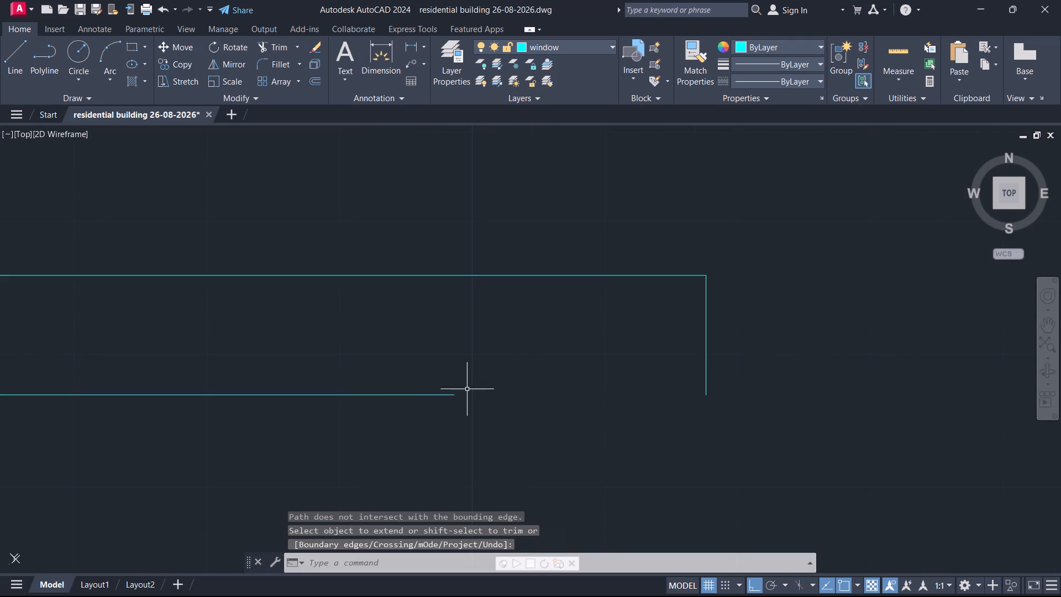
Draw a line from the south edge's east end to the east edge's lower endpoint to close the window outline.
key(l)
key(Return)
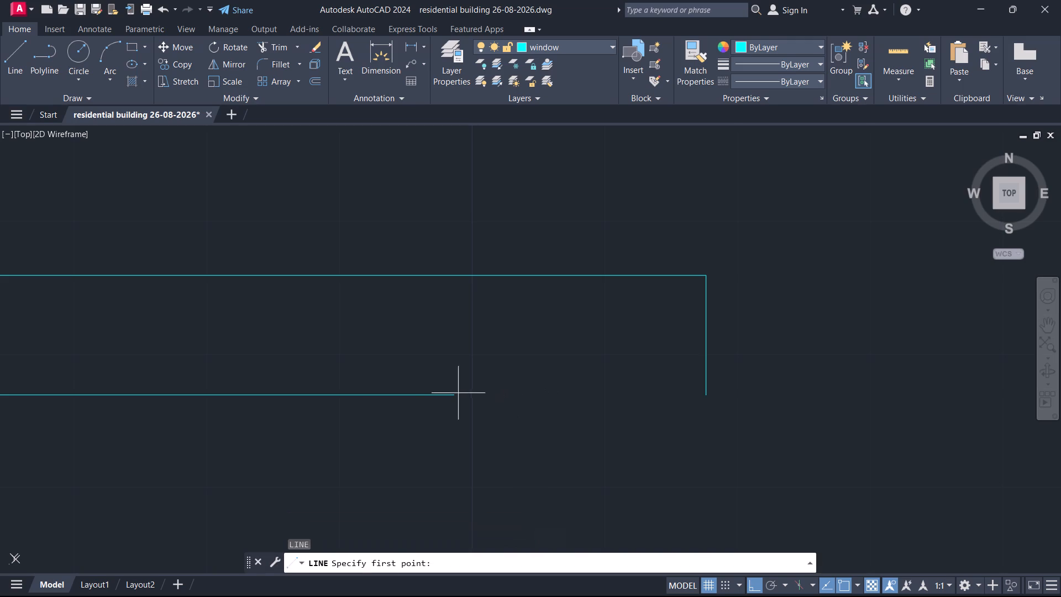
click(450, 393)
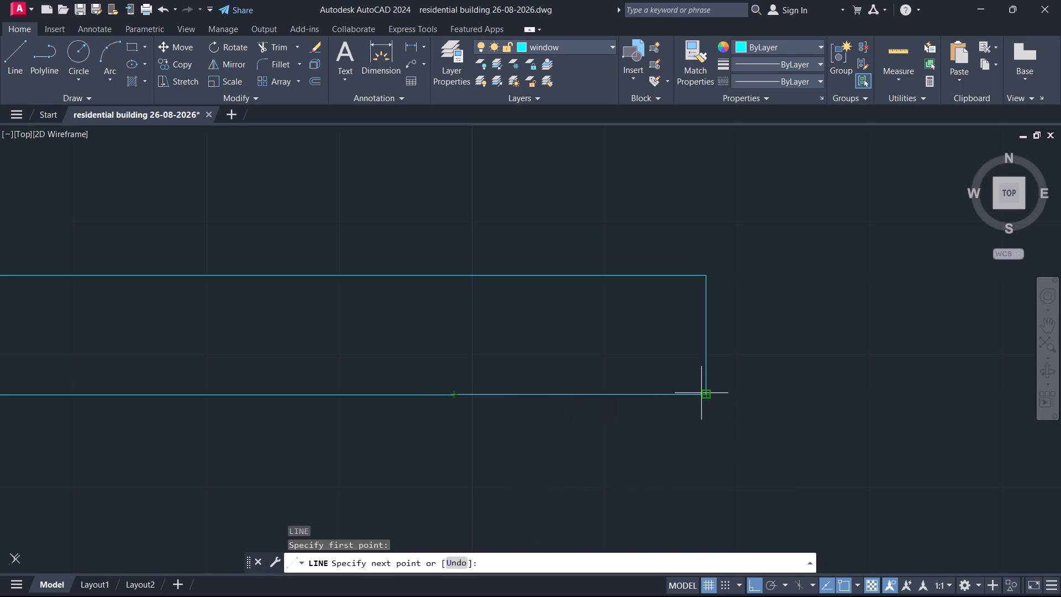
click(701, 393)
key(space)
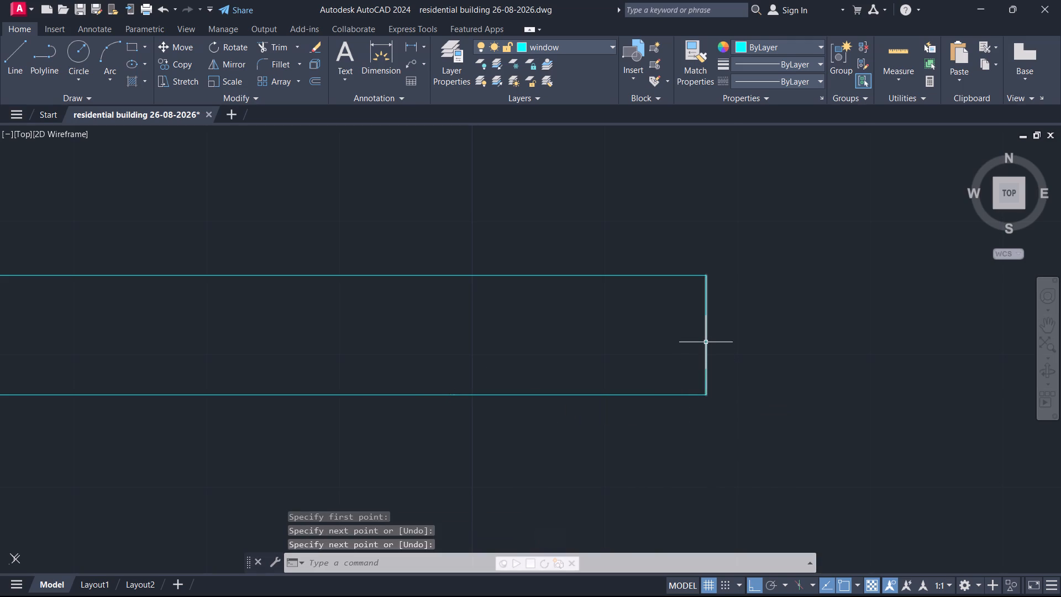
Draw a horizontal centre line through the window from the east edge's midpoint to the west edge's midpoint.
key(l)
key(Return)
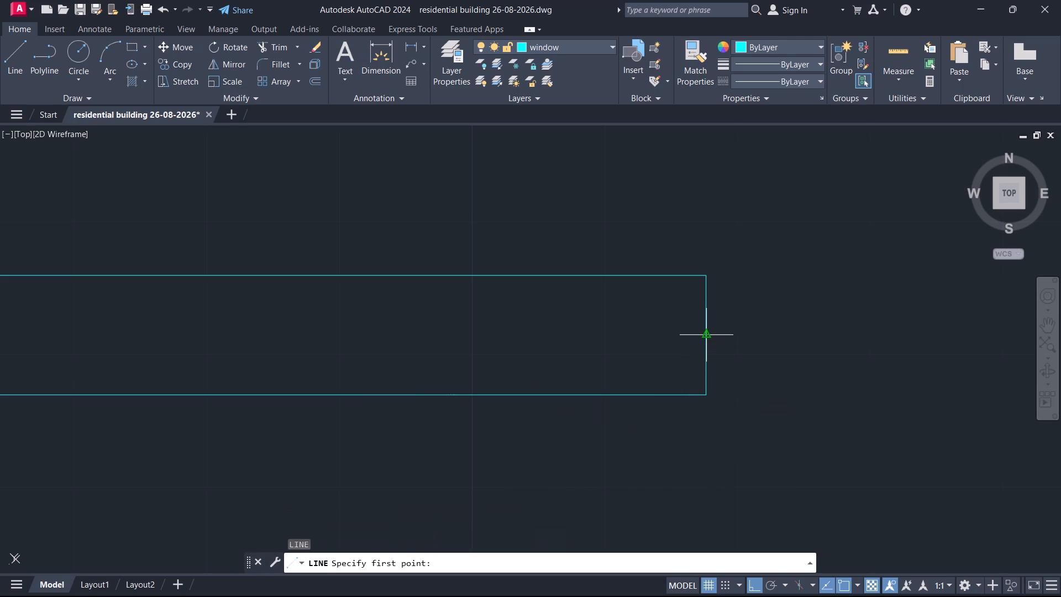
click(703, 337)
scroll(544, 371, down, 2)
middle_drag(196, 391, 377, 394)
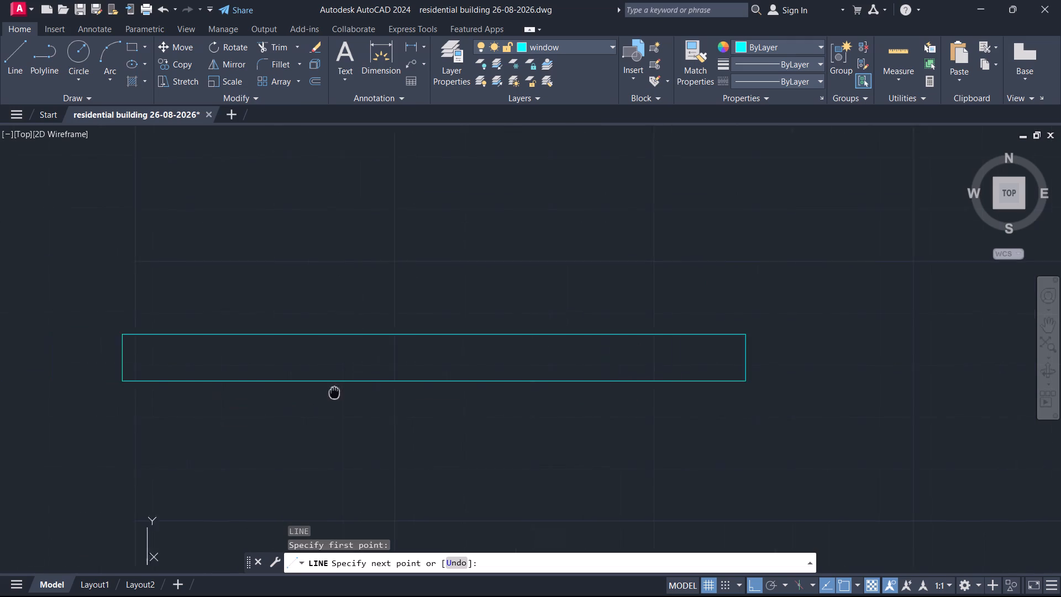
middle_drag(377, 394, 458, 394)
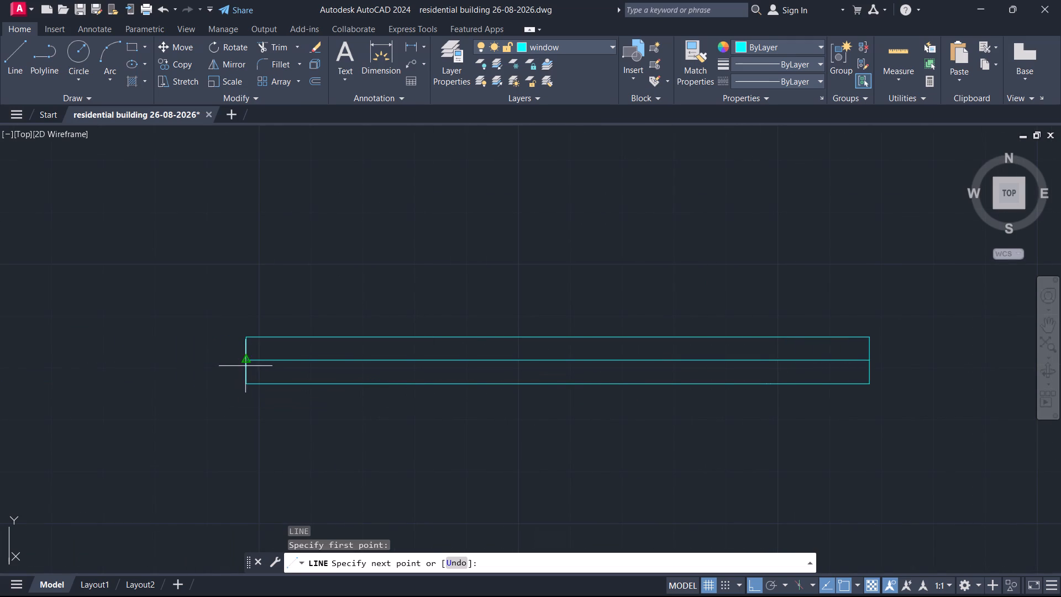
click(245, 366)
key(space)
Offset the window's horizontal centre line 0.2" to its north side and 0.2" to its south side.
text(o)
key(Return)
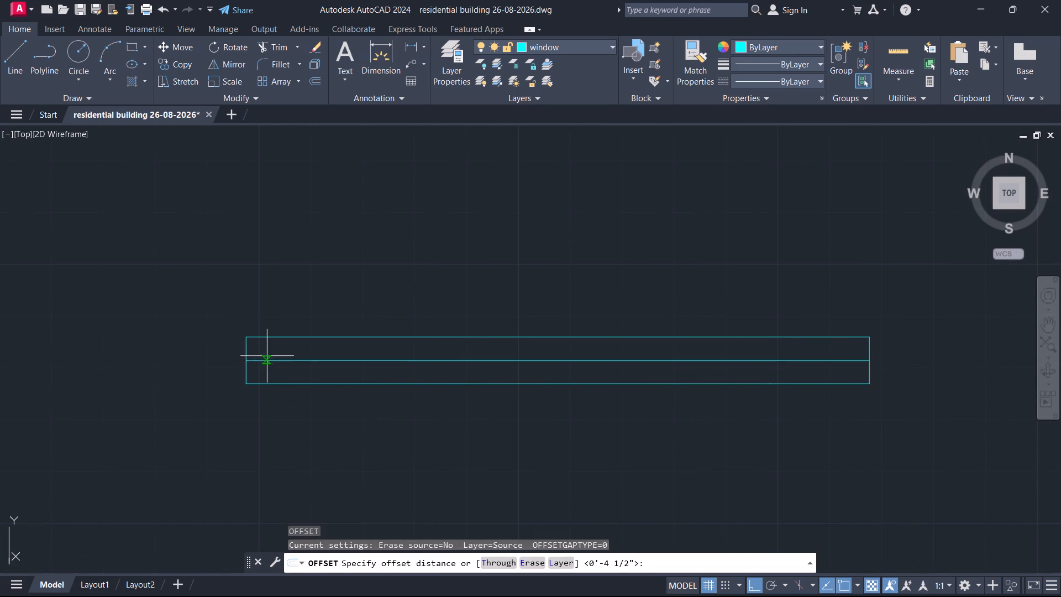
click(294, 360)
text(0.2")
key(Return)
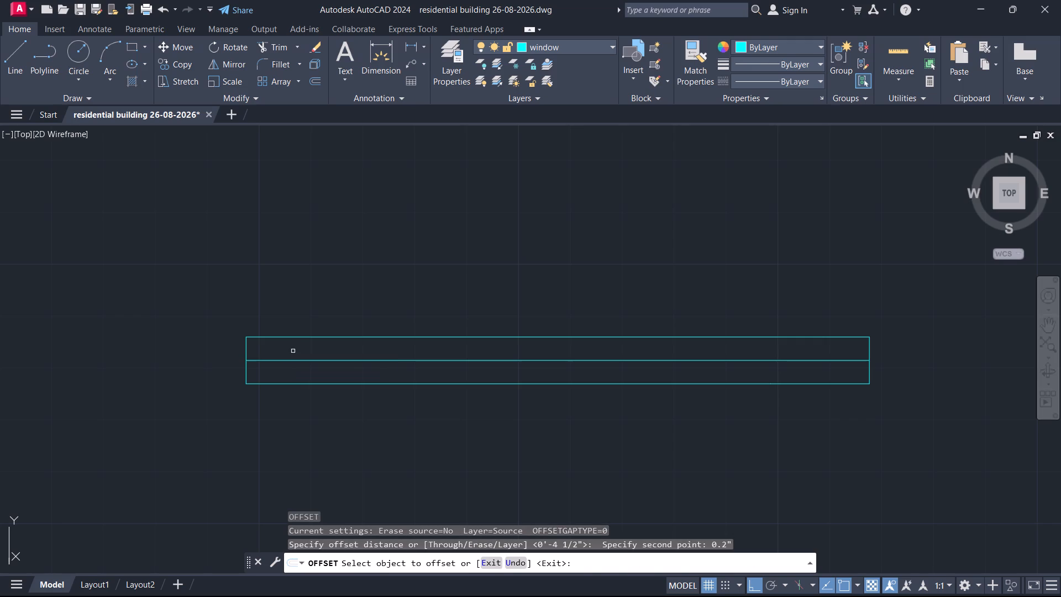
click(291, 361)
click(288, 354)
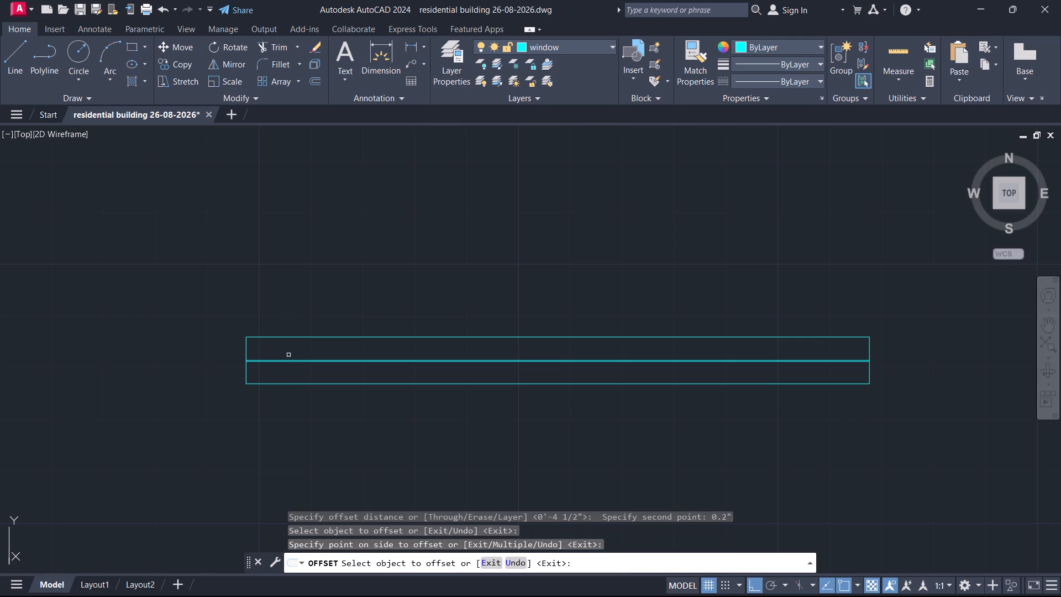
scroll(288, 355, up, 4)
click(256, 402)
click(239, 454)
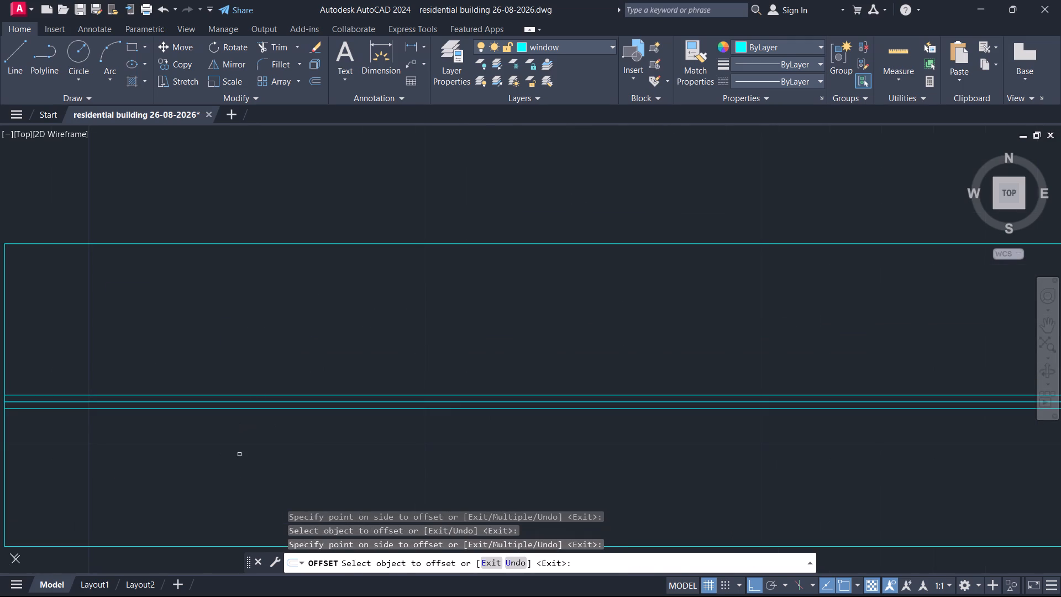
key(Escape)
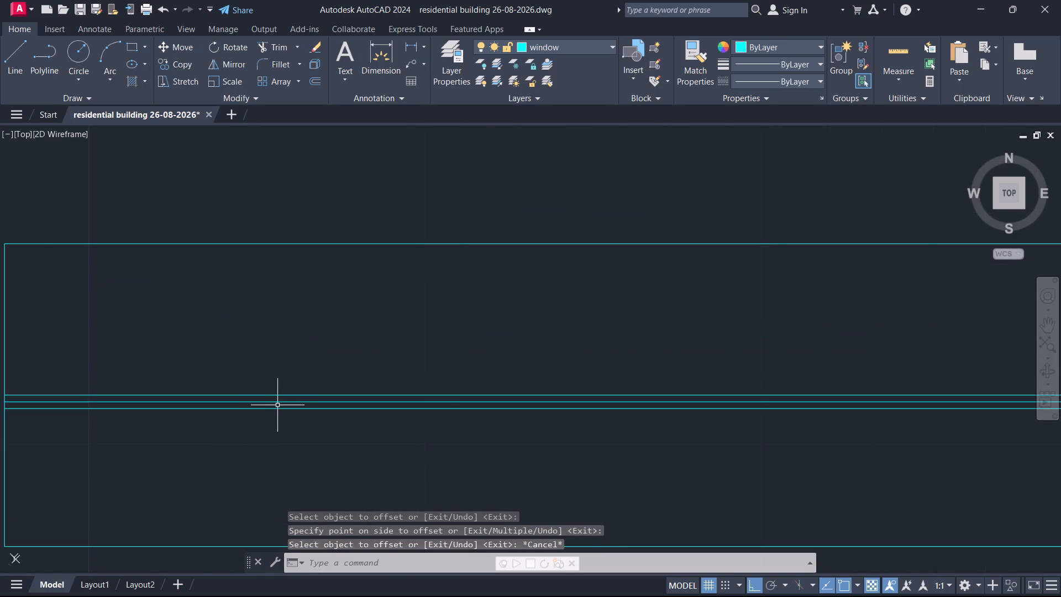
Erase the original centre line between the two offset lines.
click(280, 403)
key(e)
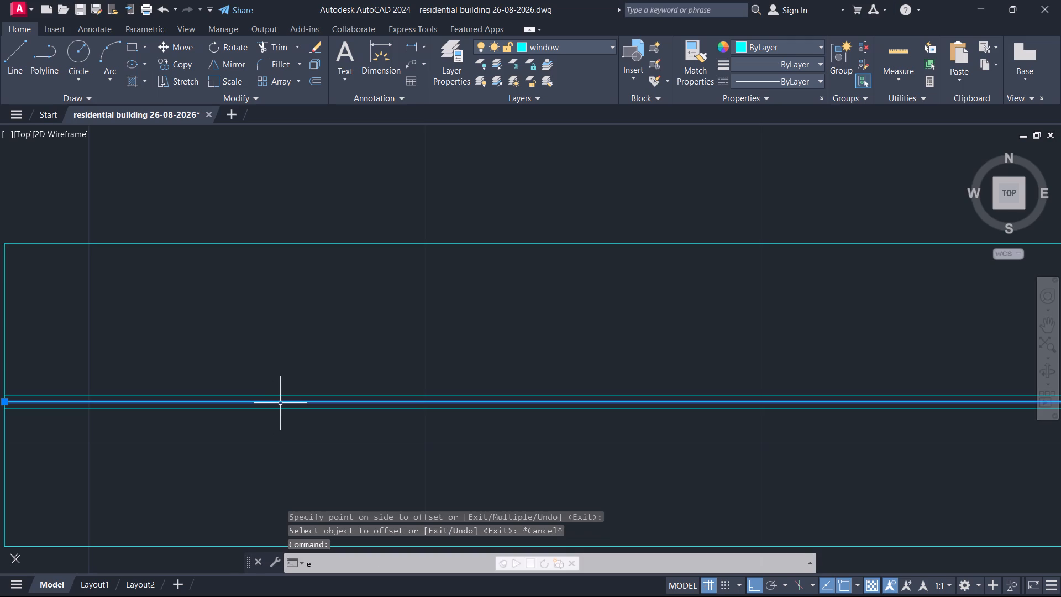
key(Return)
Group all the lines of the new window into a single object.
scroll(297, 397, down, 3)
click(149, 299)
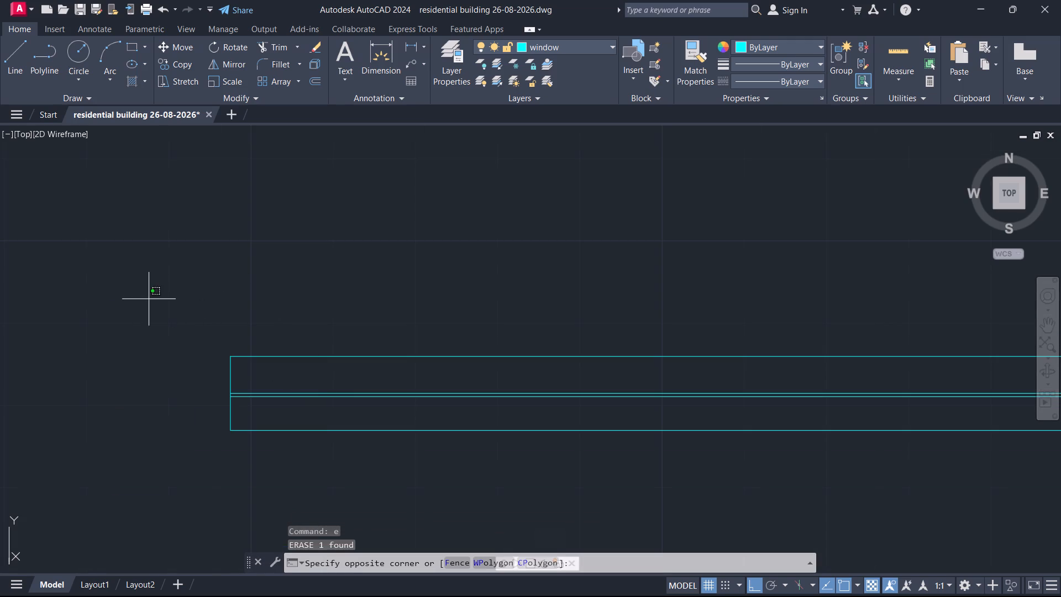
scroll(579, 492, down, 2)
click(882, 475)
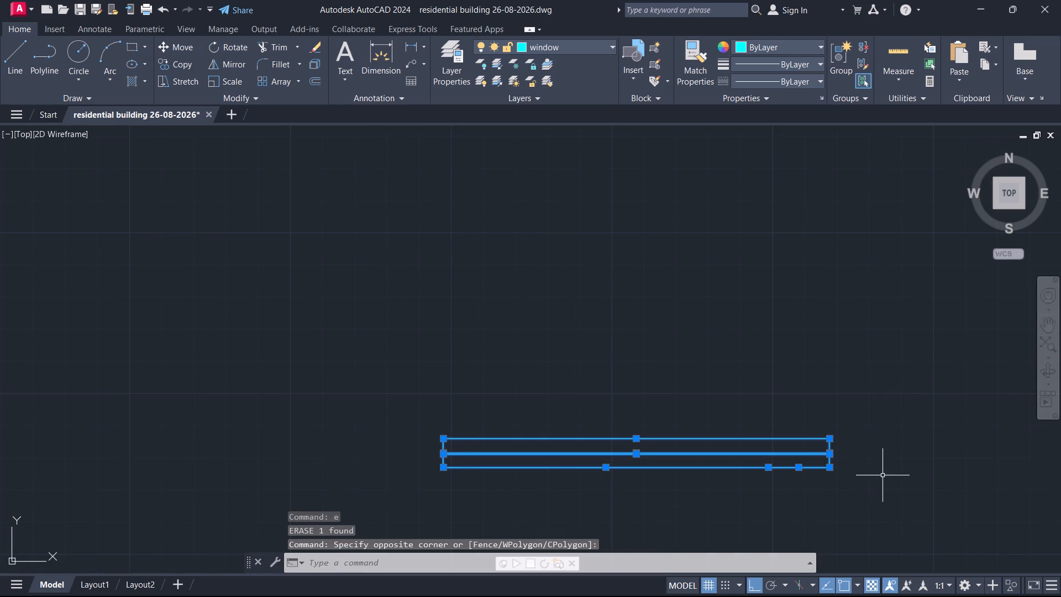
key(g)
key(Return)
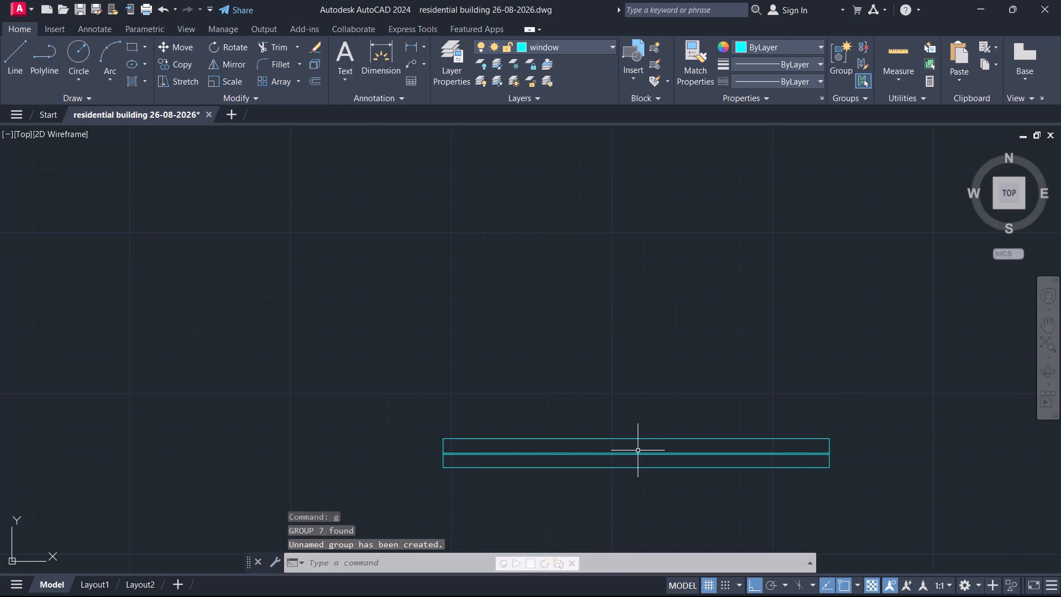
Copy the grouped window by its south edge's midpoint onto the inner face of the second plan's north wall, over the northwest room.
click(638, 451)
click(610, 480)
text(co)
key(Return)
click(639, 470)
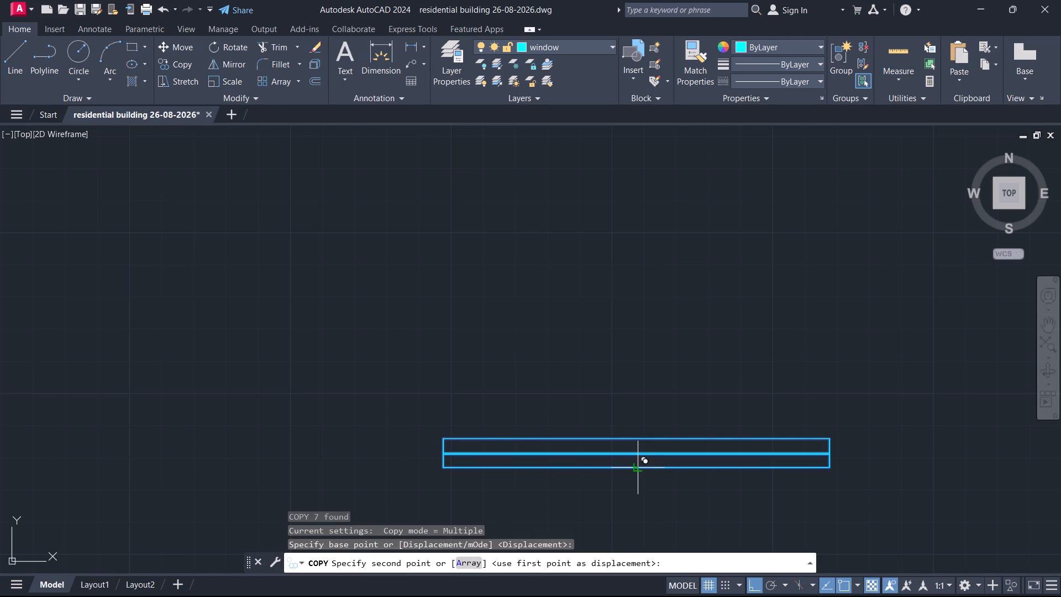
scroll(629, 496, down, 5)
scroll(654, 449, down, 2)
scroll(655, 515, up, 2)
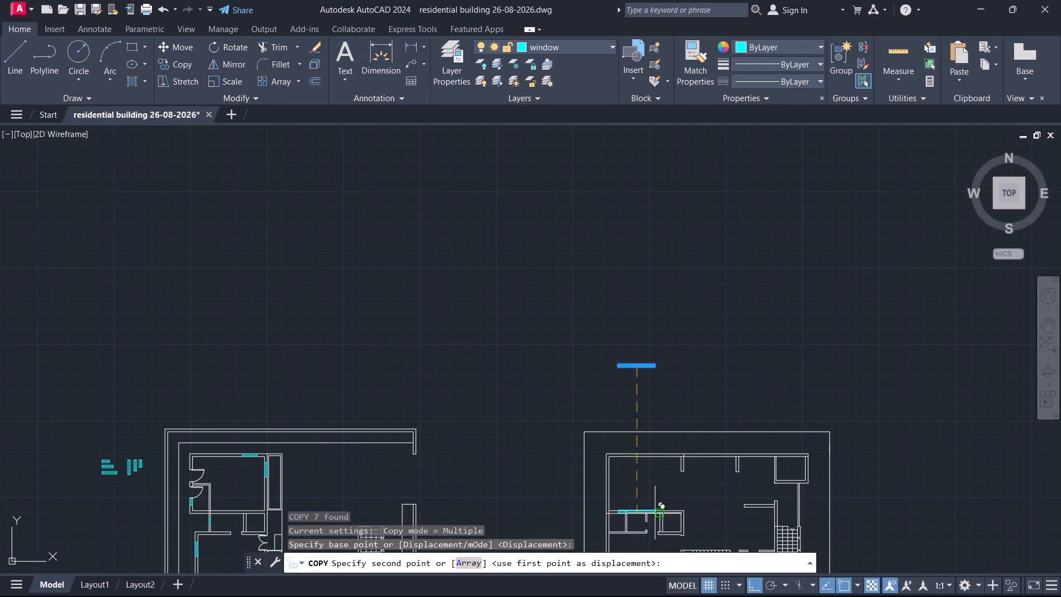
scroll(655, 470, up, 4)
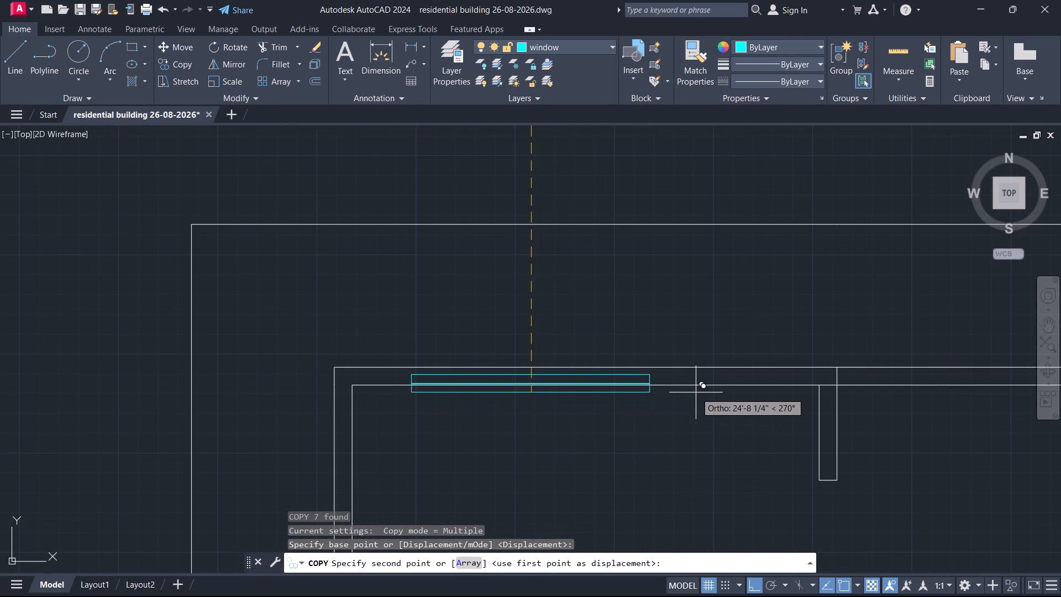
key(F8)
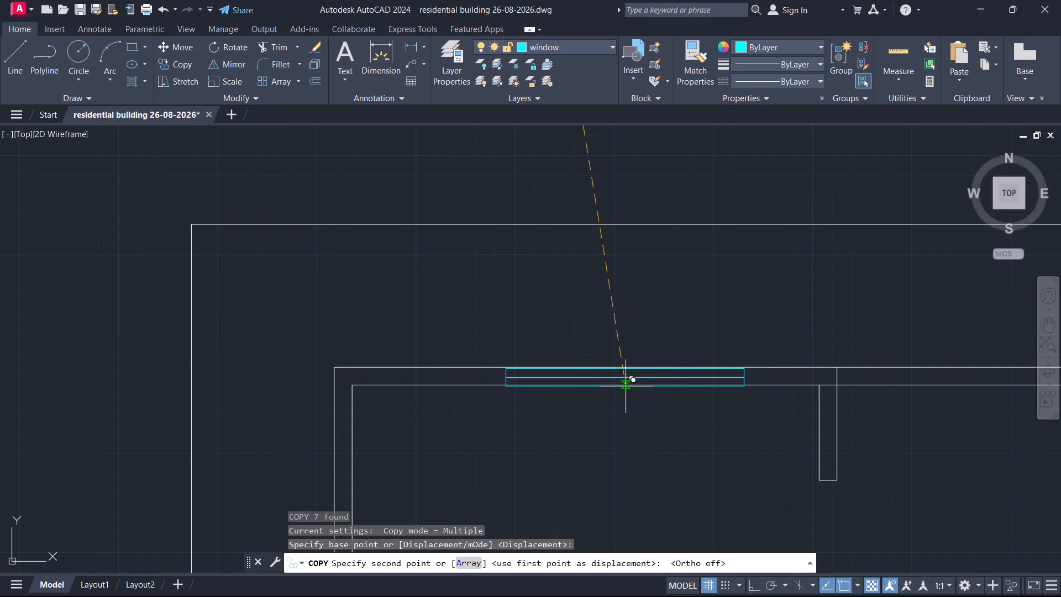
click(626, 386)
scroll(643, 409, down, 3)
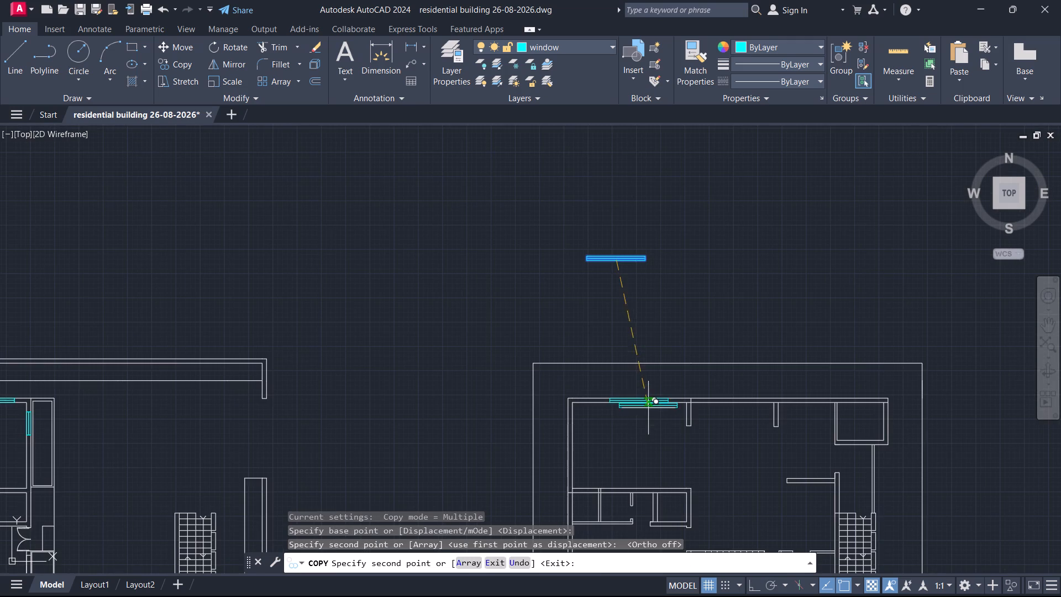
key(Escape)
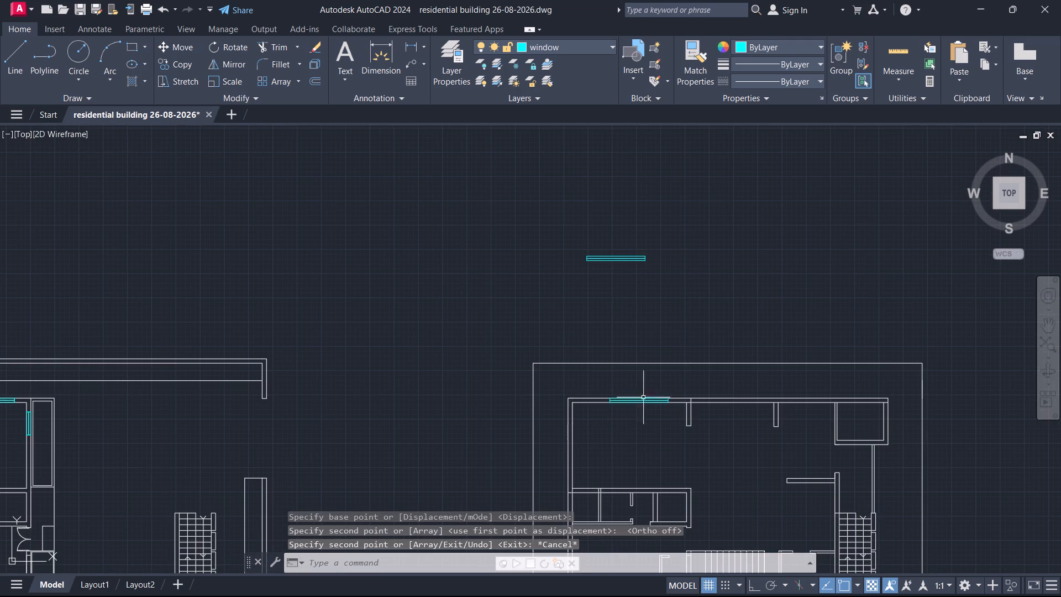
Rotate the original window above the second plan 270° about its northeast corner so it stands vertical.
click(638, 245)
click(616, 279)
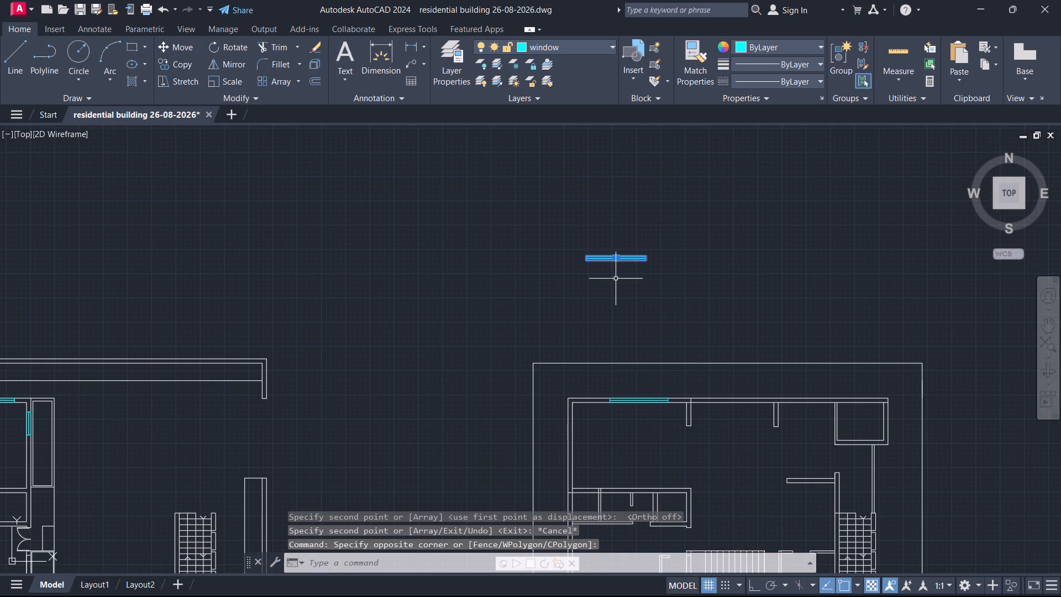
text(ro)
key(Return)
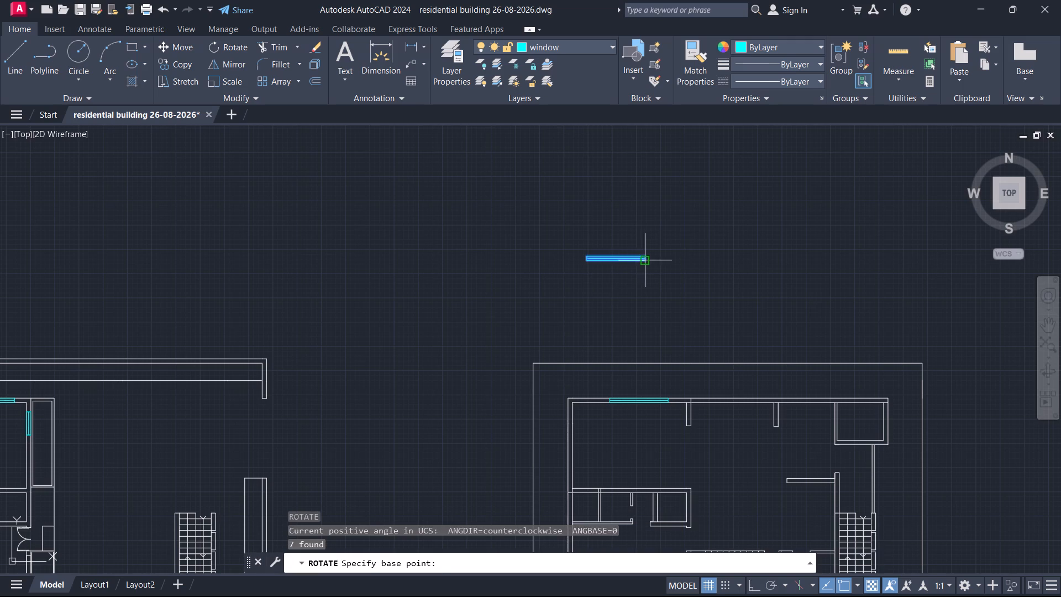
click(647, 255)
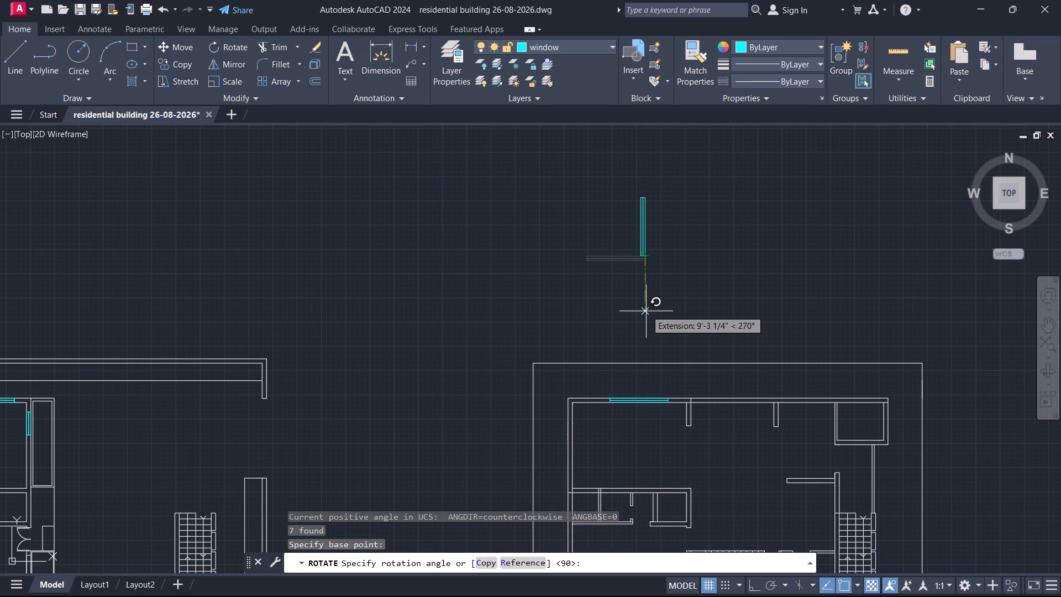
click(647, 312)
Move the vertical window by its east edge's midpoint onto the inner face of the second plan's west wall, beside the northwest room.
click(655, 223)
click(623, 240)
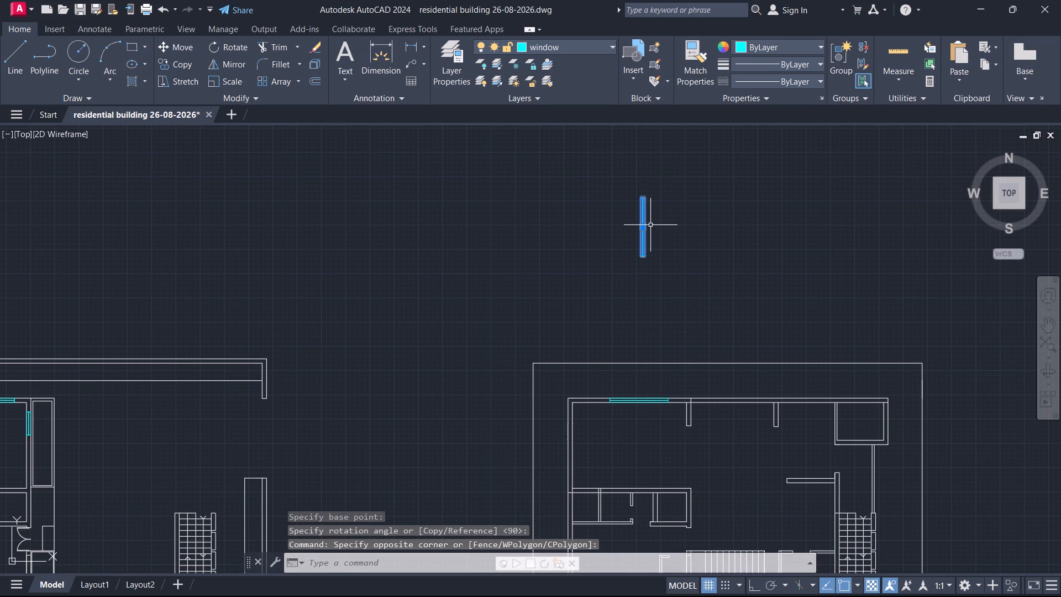
key(m)
key(Return)
click(648, 225)
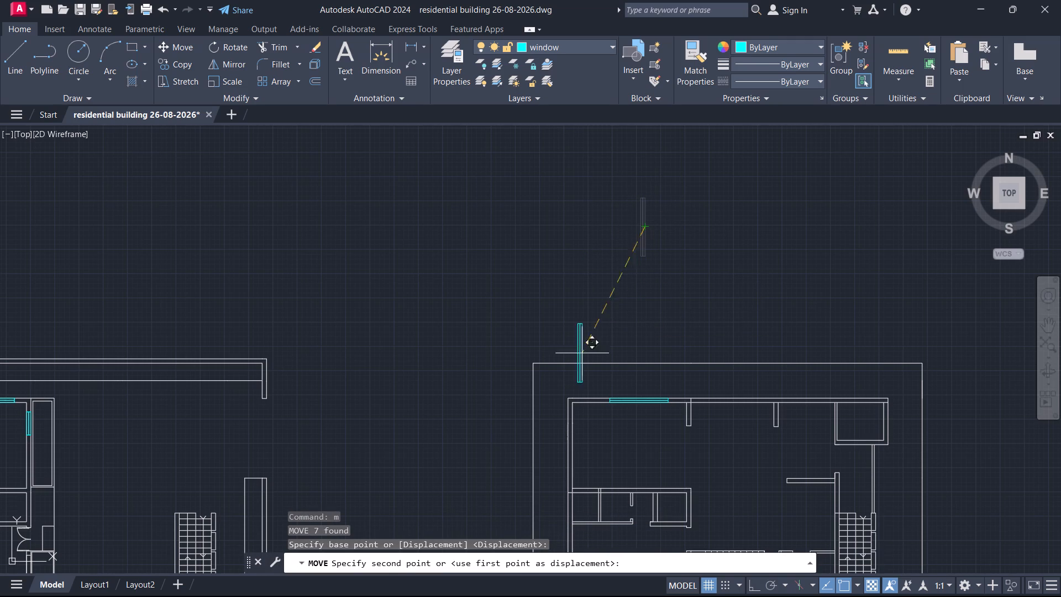
scroll(580, 464, up, 2)
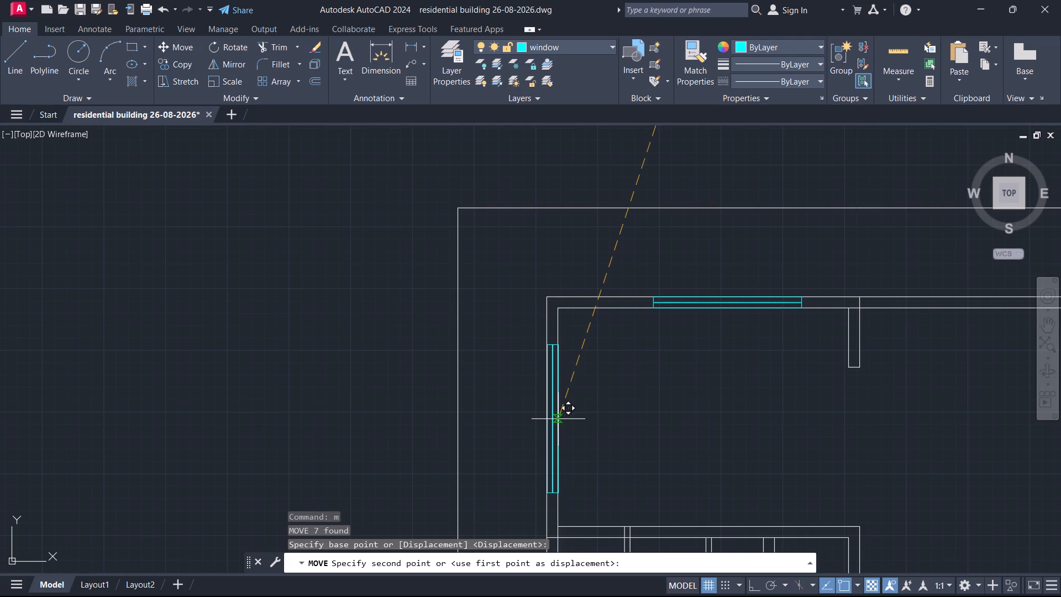
click(558, 419)
Copy the shortest vertical window from the set beside the first plan into the second plan's west wall, at the small room below the northwest room.
scroll(600, 426, down, 1)
middle_drag(620, 426, 505, 374)
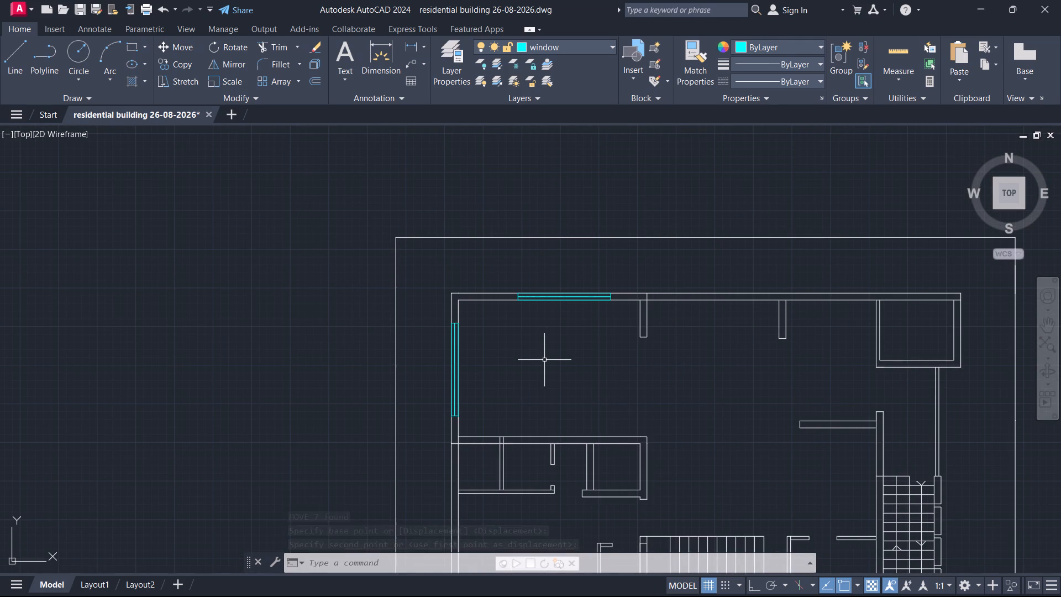
scroll(574, 347, down, 2)
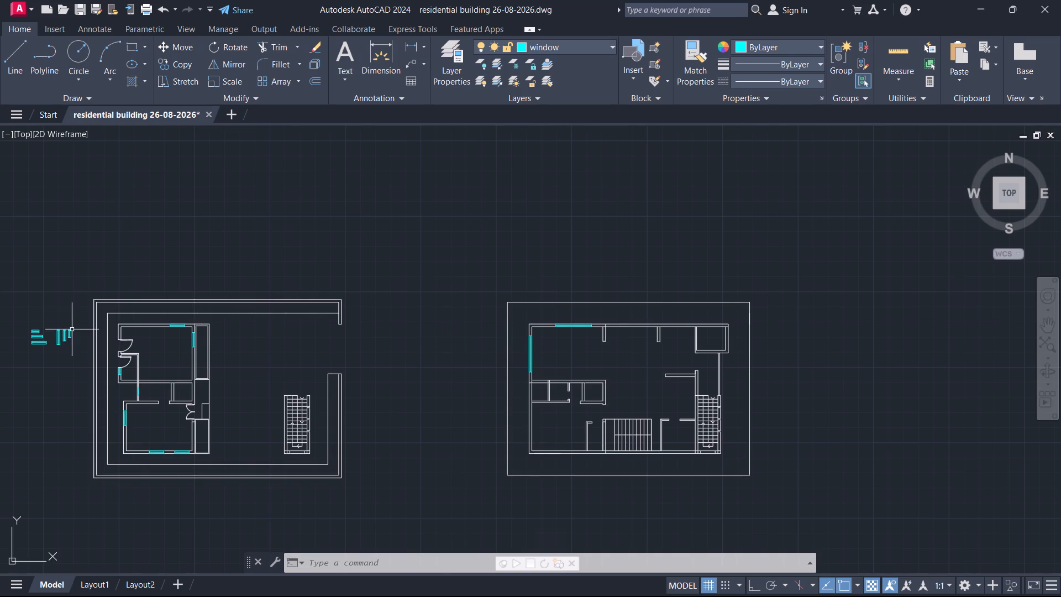
click(73, 330)
click(69, 341)
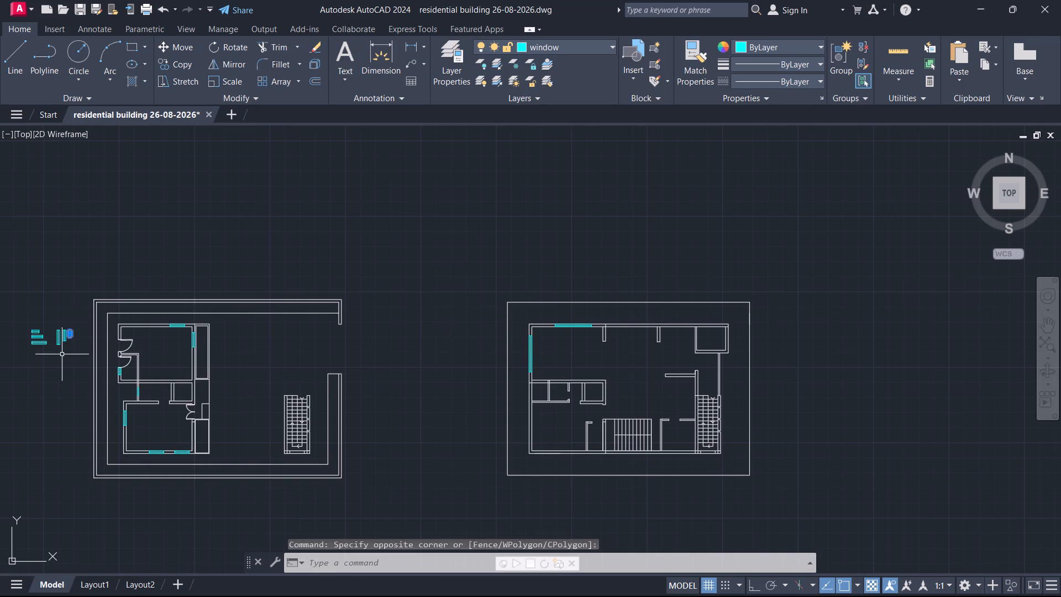
text(co)
key(Return)
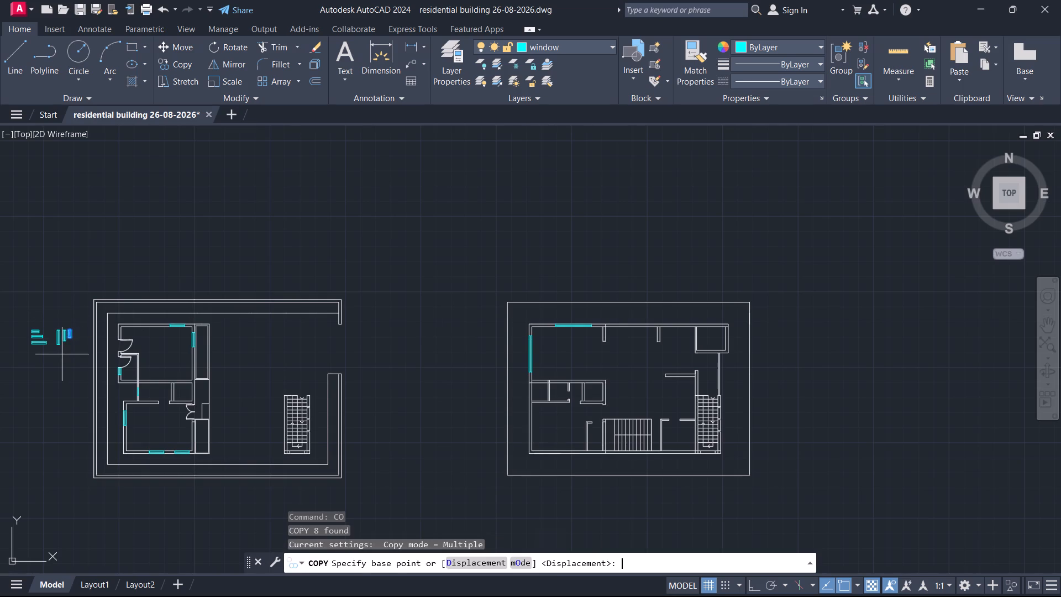
scroll(71, 345, up, 2)
click(72, 315)
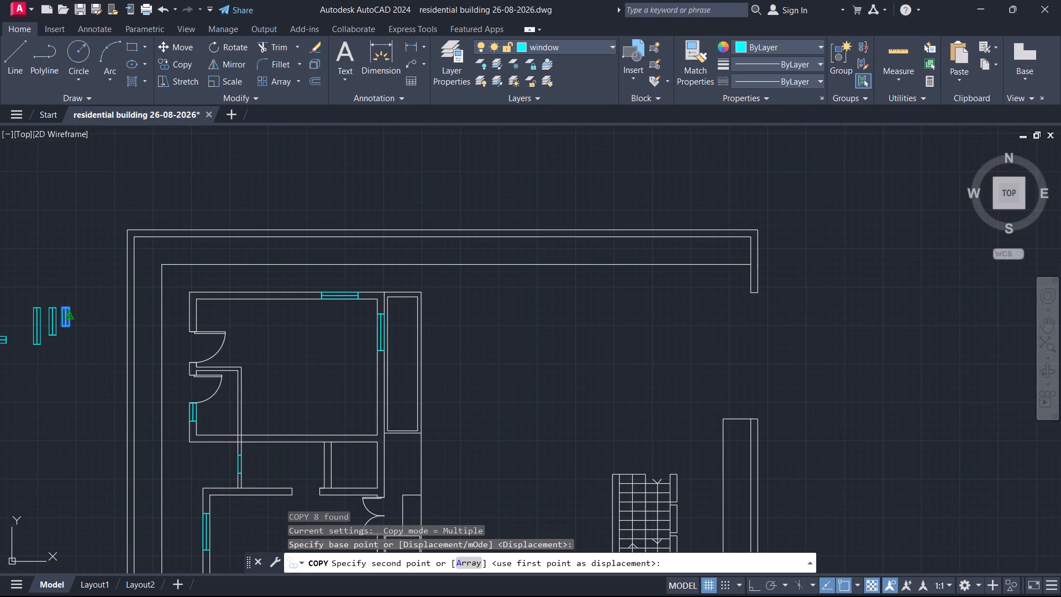
scroll(362, 387, down, 3)
scroll(598, 388, up, 5)
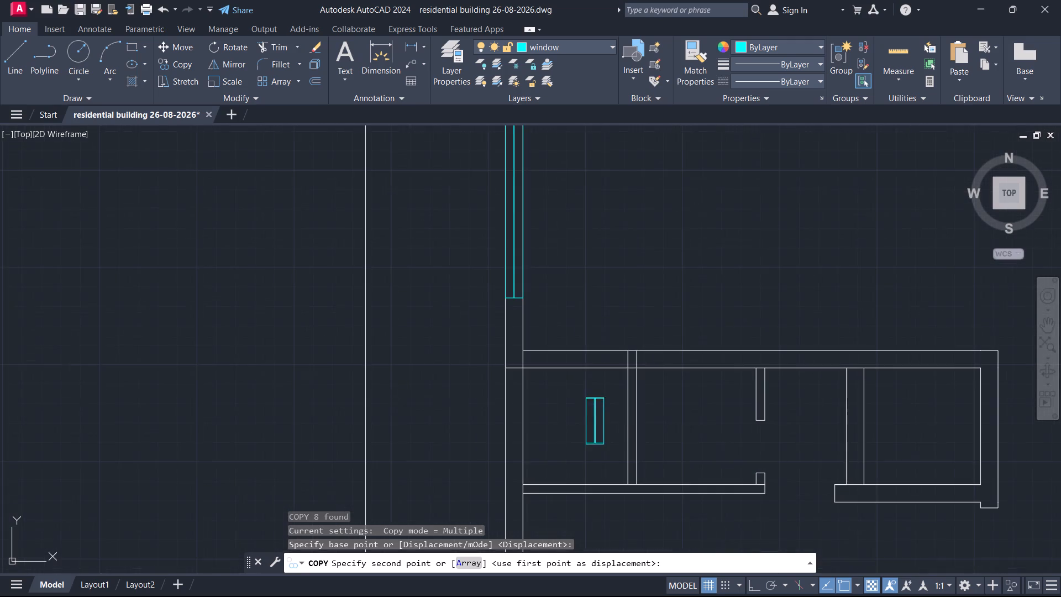
click(523, 432)
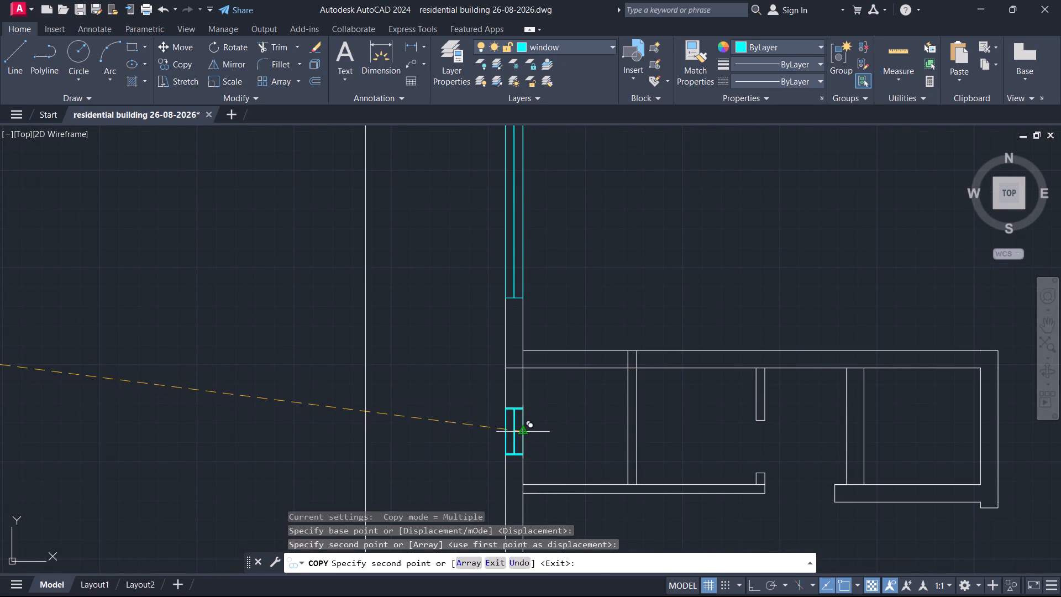
scroll(489, 439, down, 3)
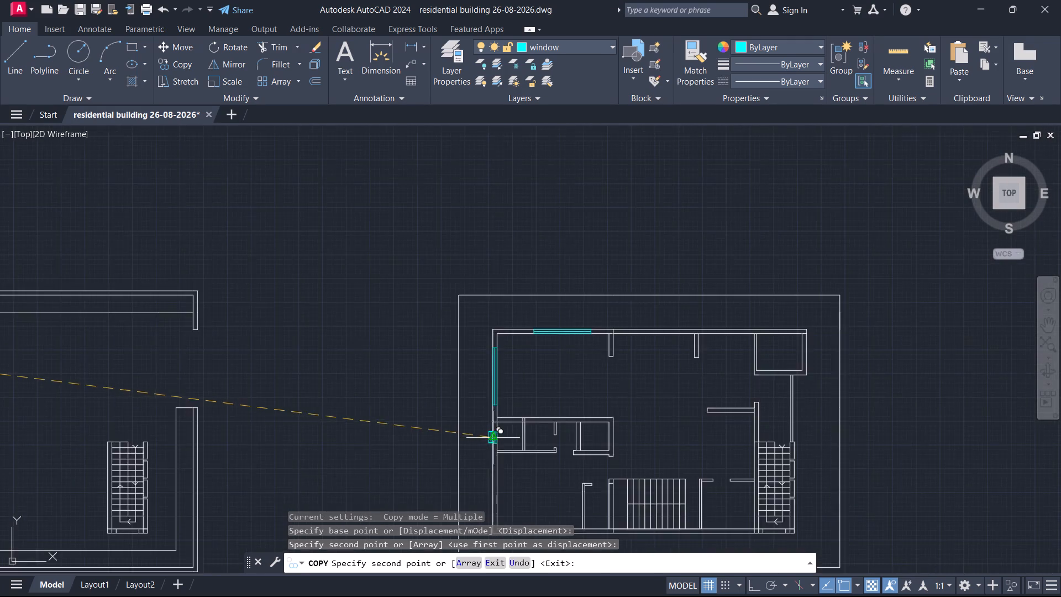
scroll(493, 437, down, 3)
key(Escape)
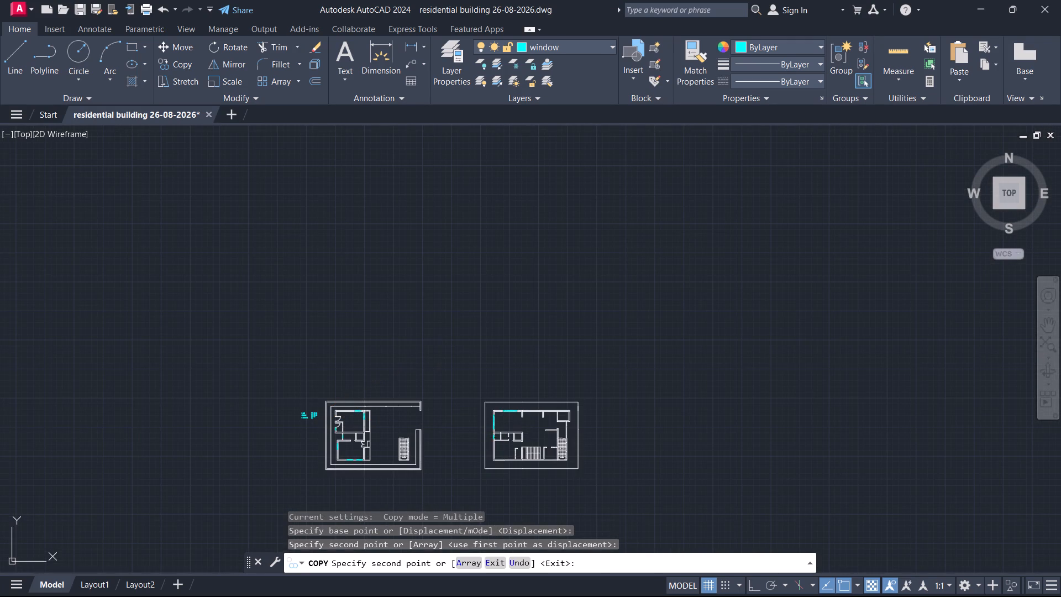
Copy the medium-length vertical window by its east edge's midpoint onto the inner face of the second plan's west wall, at the southwest room.
scroll(274, 428, up, 3)
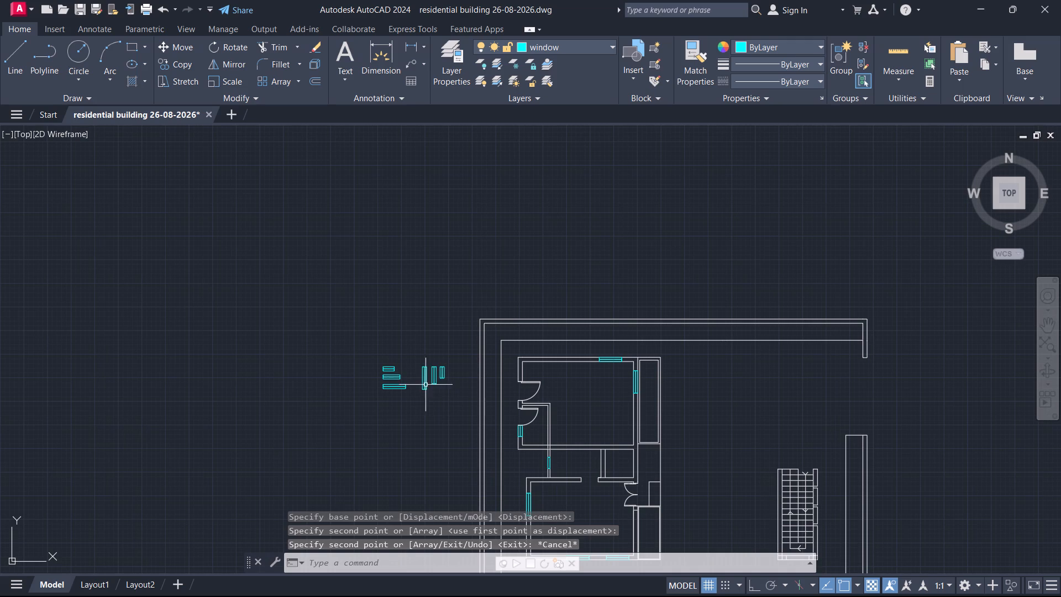
click(433, 381)
text(co)
key(Return)
scroll(414, 370, up, 2)
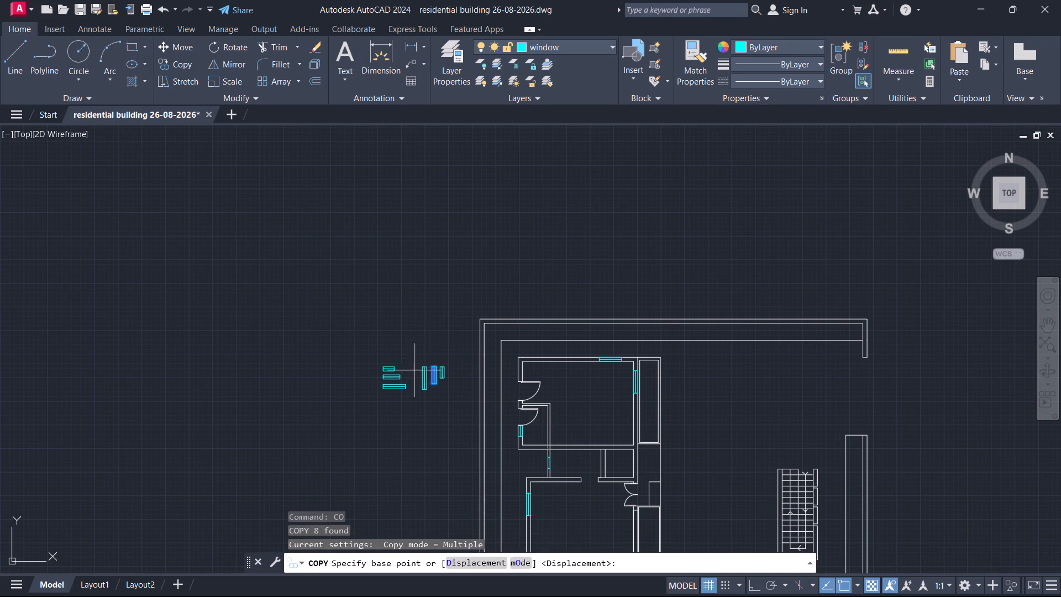
scroll(414, 370, up, 2)
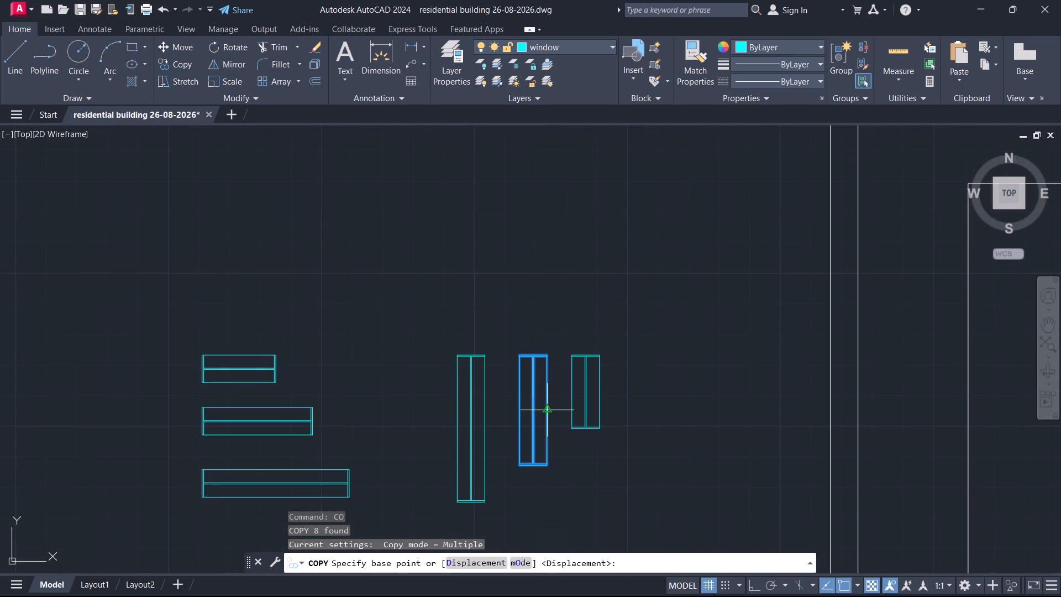
click(548, 410)
scroll(451, 436, down, 5)
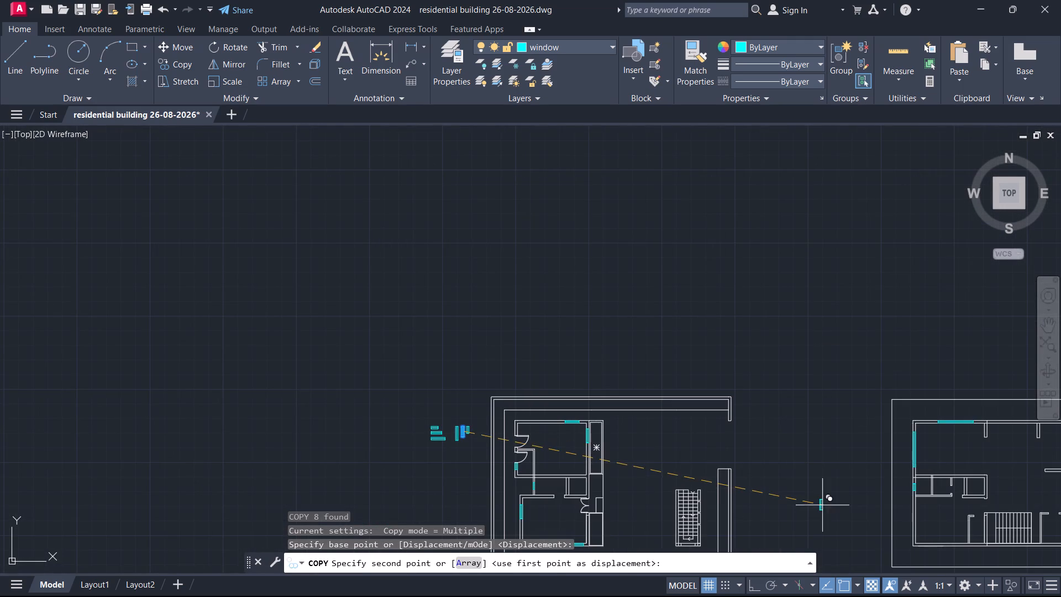
middle_drag(828, 506, 652, 426)
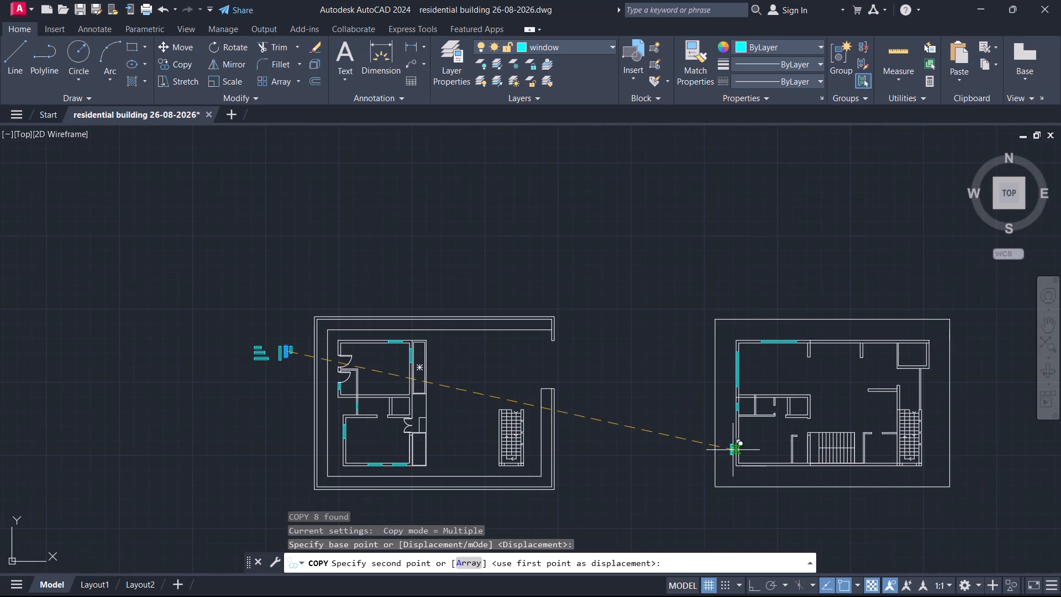
scroll(740, 438, up, 5)
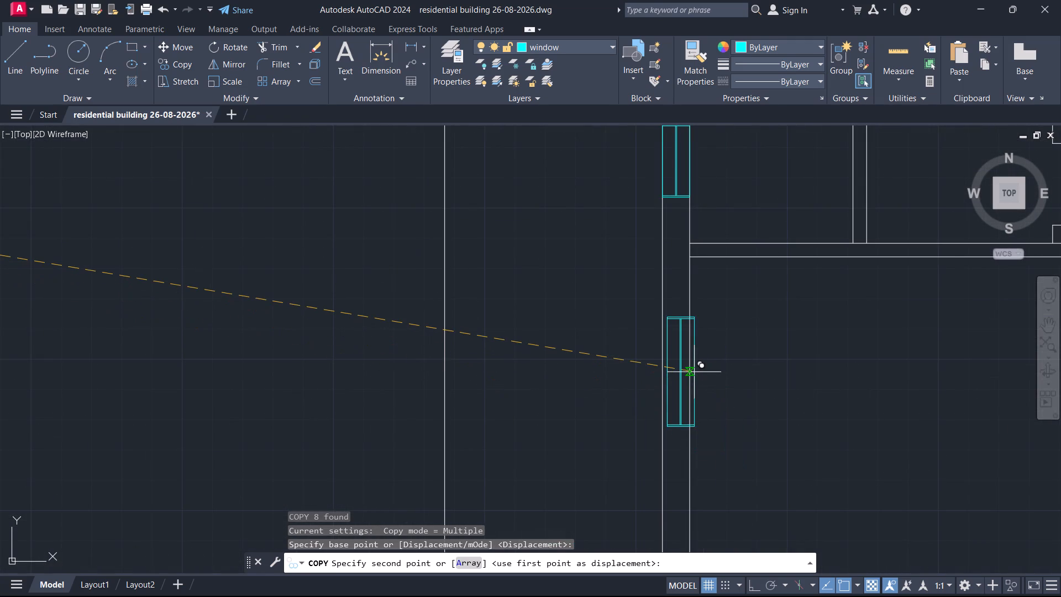
click(690, 377)
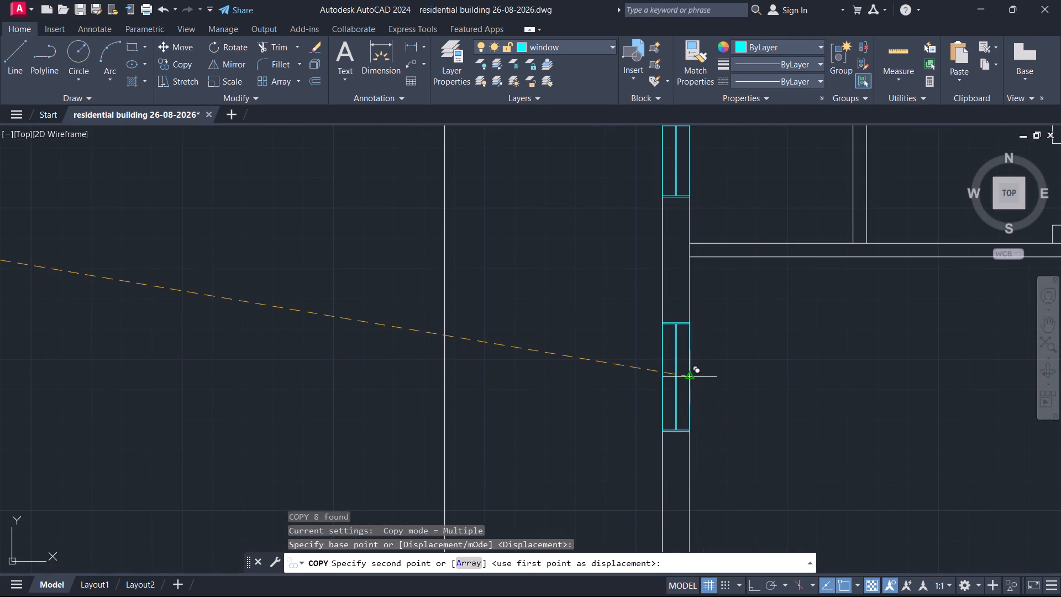
scroll(632, 425, down, 5)
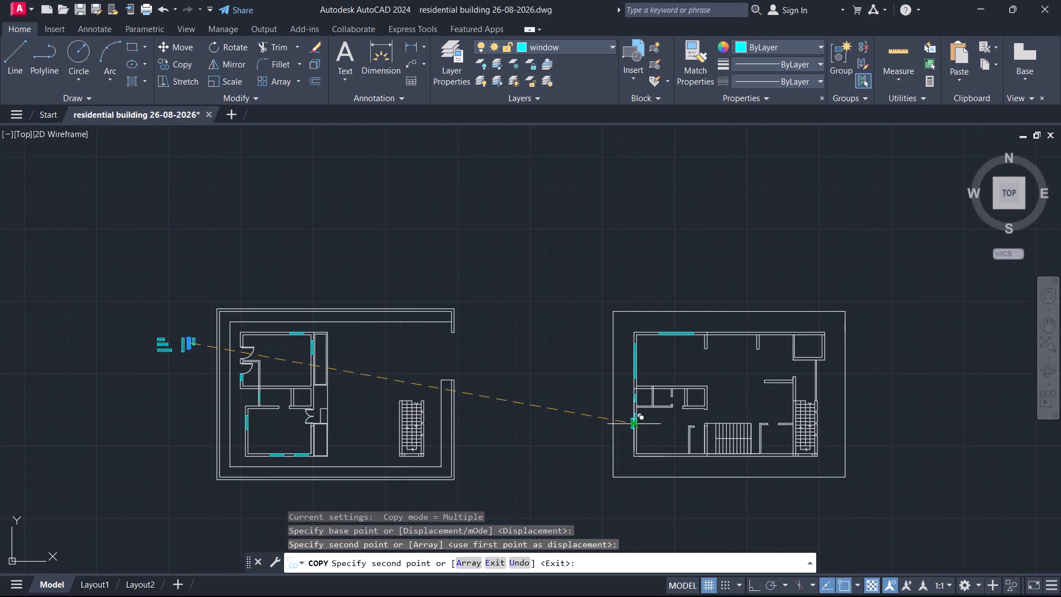
key(Escape)
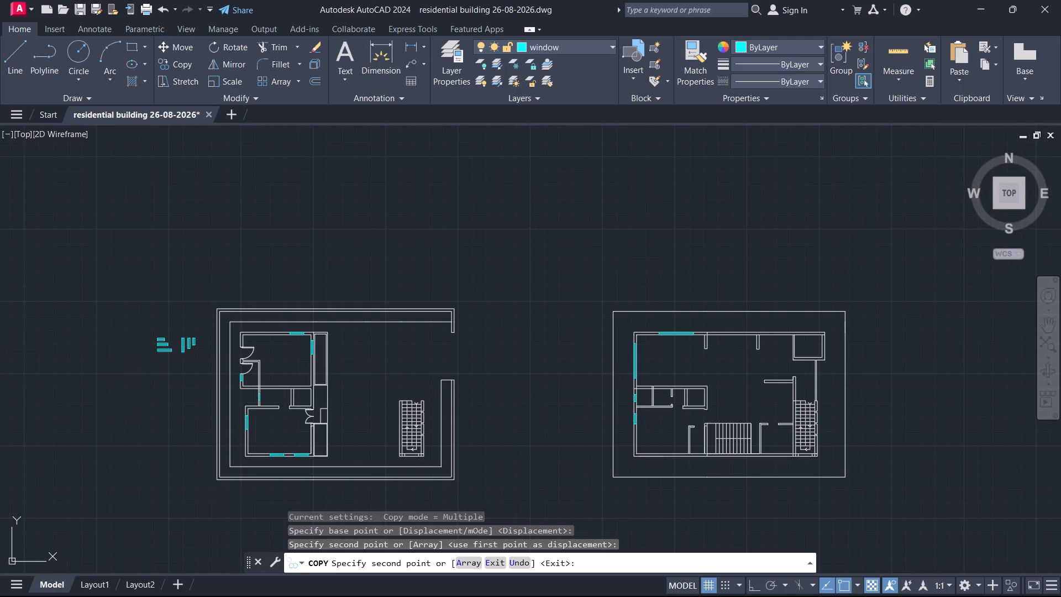
Move the whole set of horizontal and vertical windows from beside the first plan into the gap just west of the second plan.
click(123, 310)
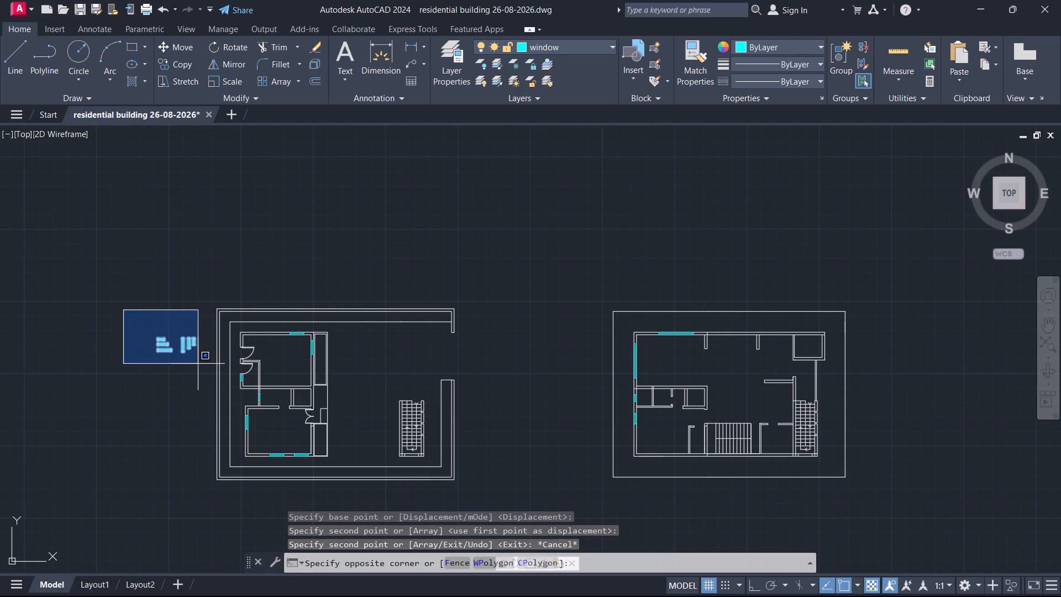
click(202, 367)
key(m)
key(Return)
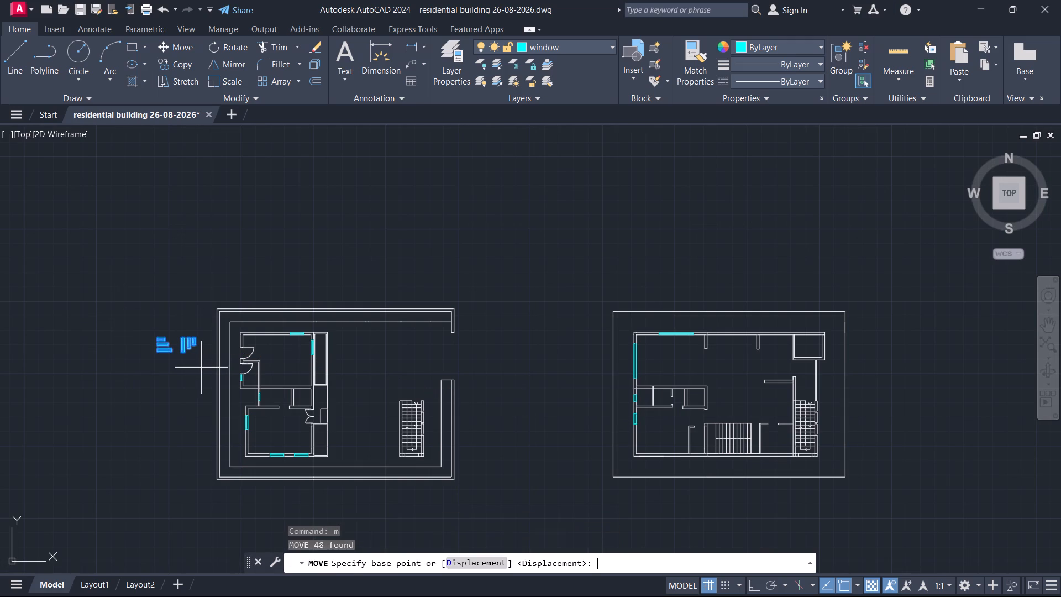
click(140, 355)
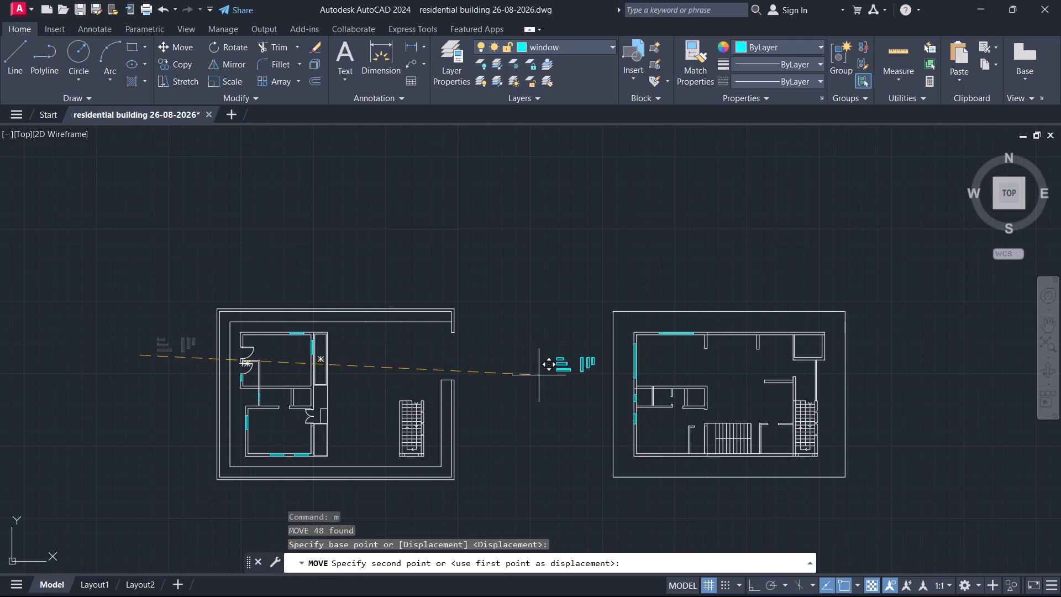
click(543, 384)
key(Escape)
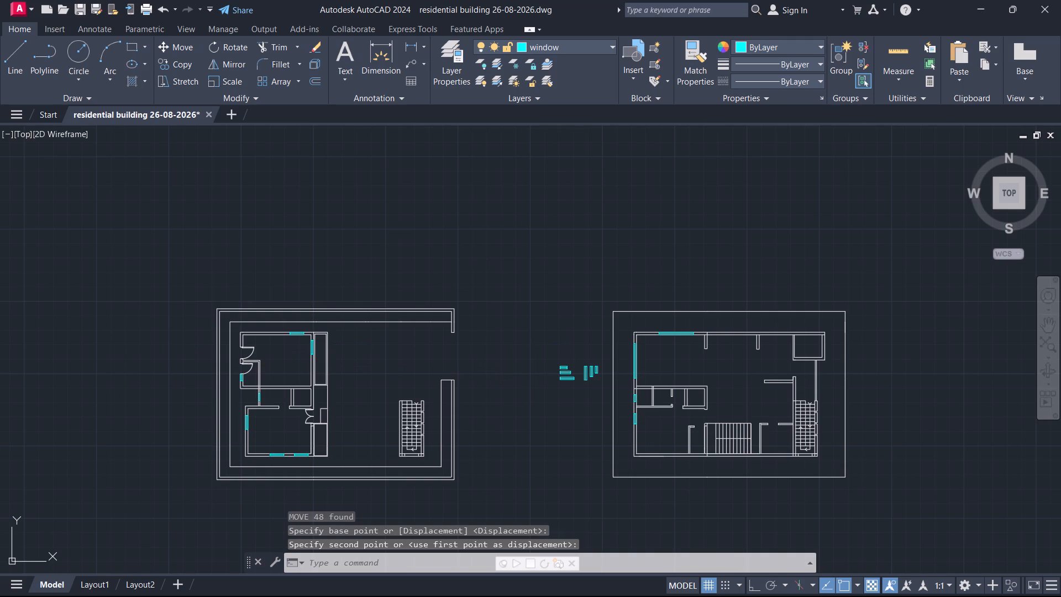
scroll(755, 396, up, 2)
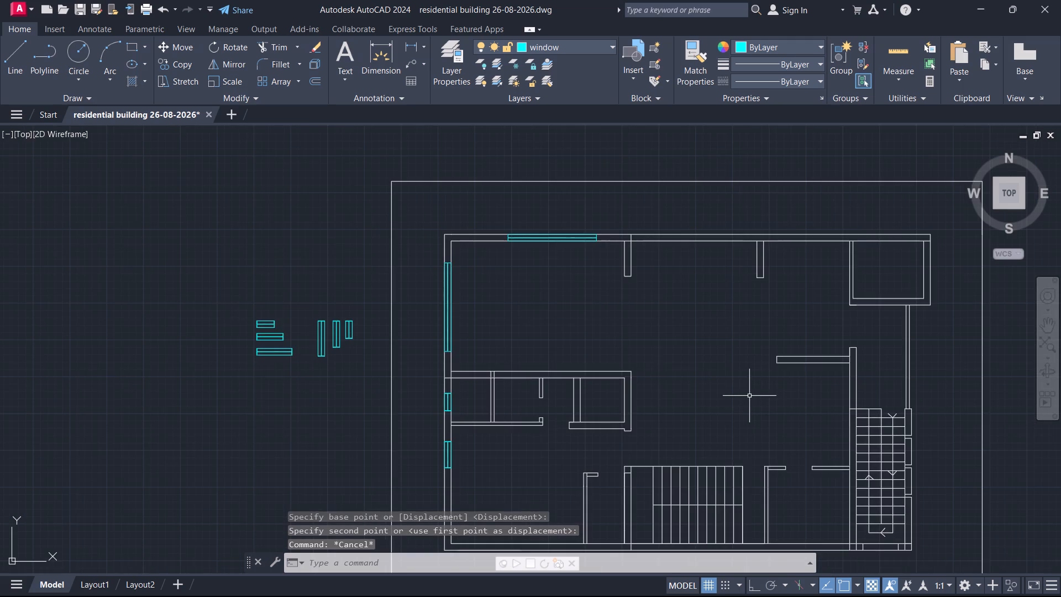
middle_drag(731, 404, 602, 326)
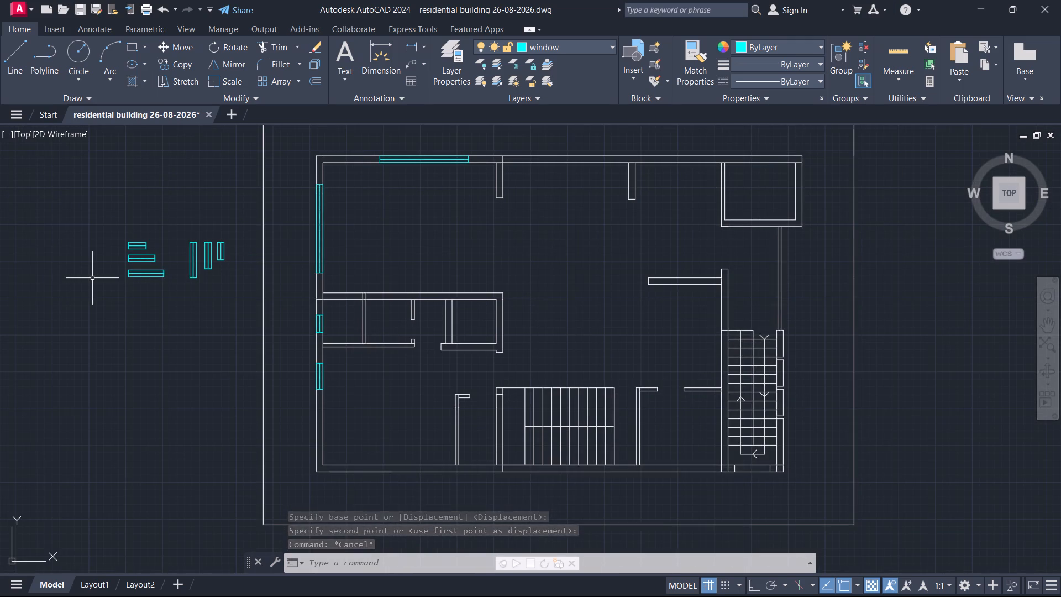
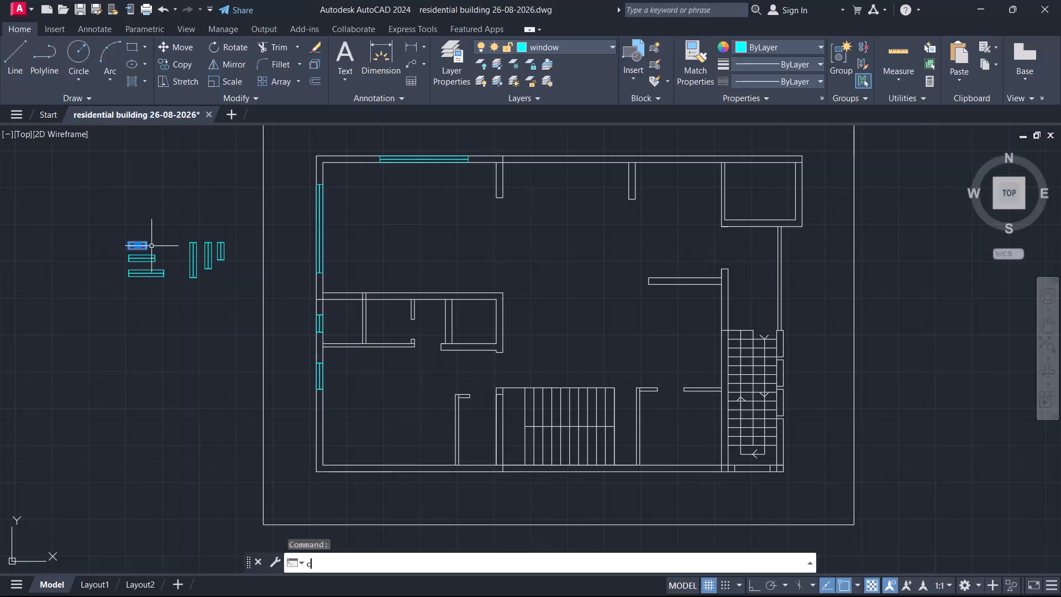
Copy the shortest horizontal window into the second plan's south wall four times: southwest room, adjacent small room, and just west and east of the stair flight.
key(Return)
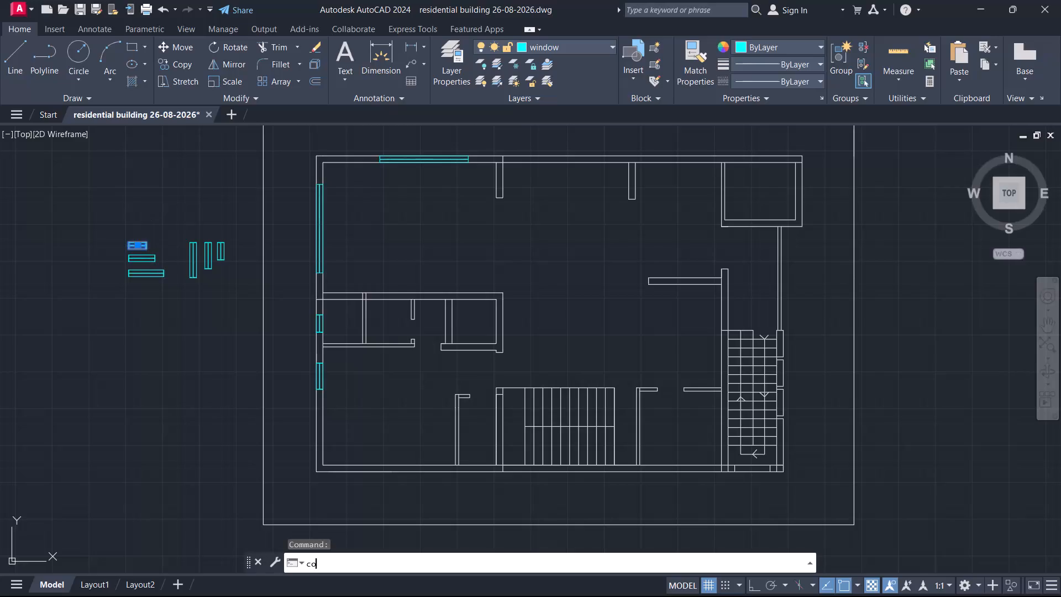
click(145, 242)
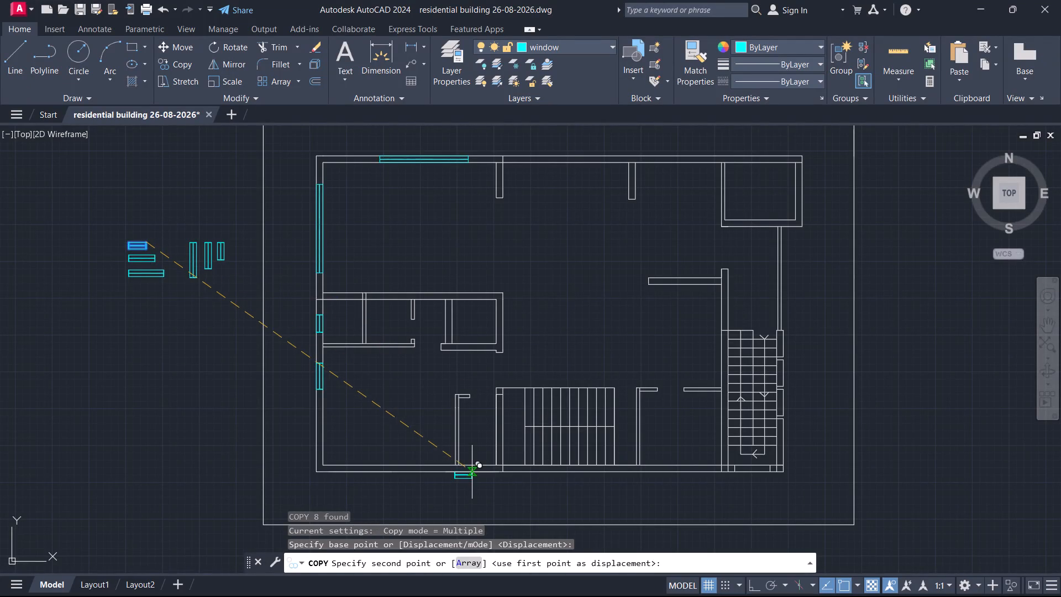
scroll(476, 473, up, 2)
click(492, 454)
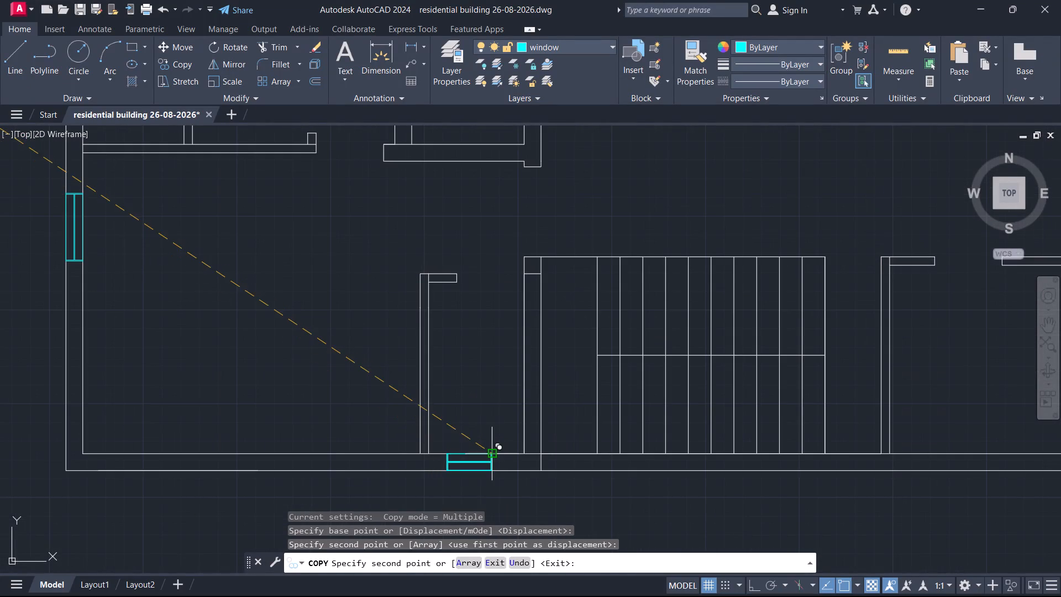
click(406, 454)
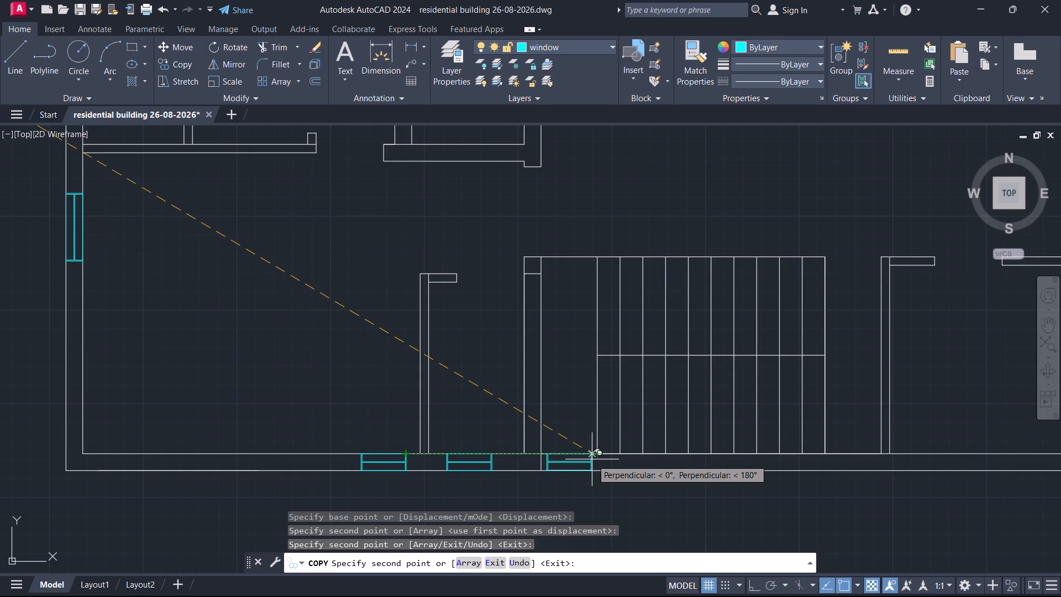
scroll(592, 459, up, 2)
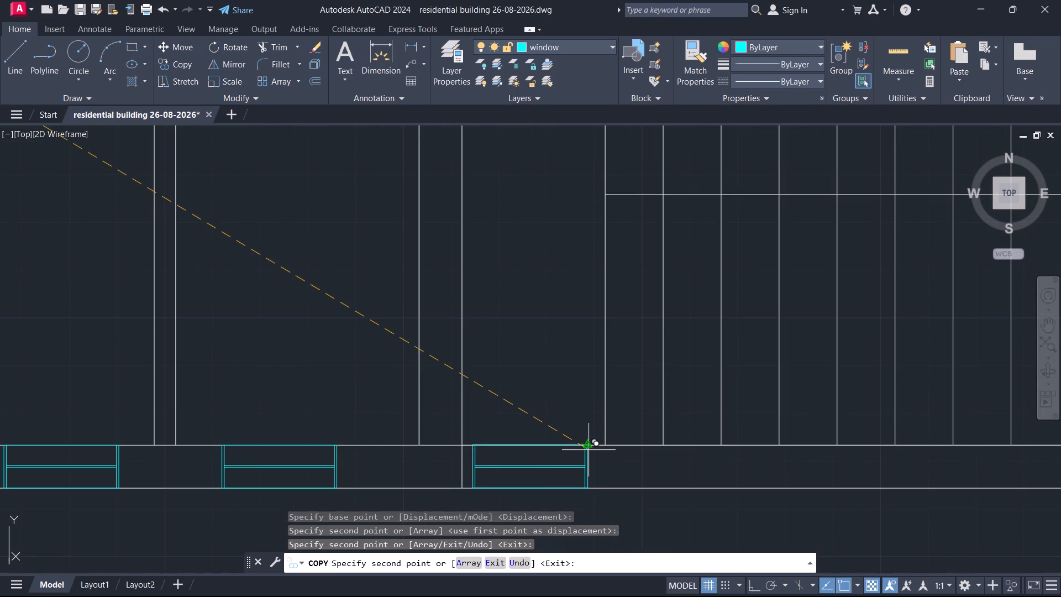
click(589, 449)
scroll(574, 448, down, 2)
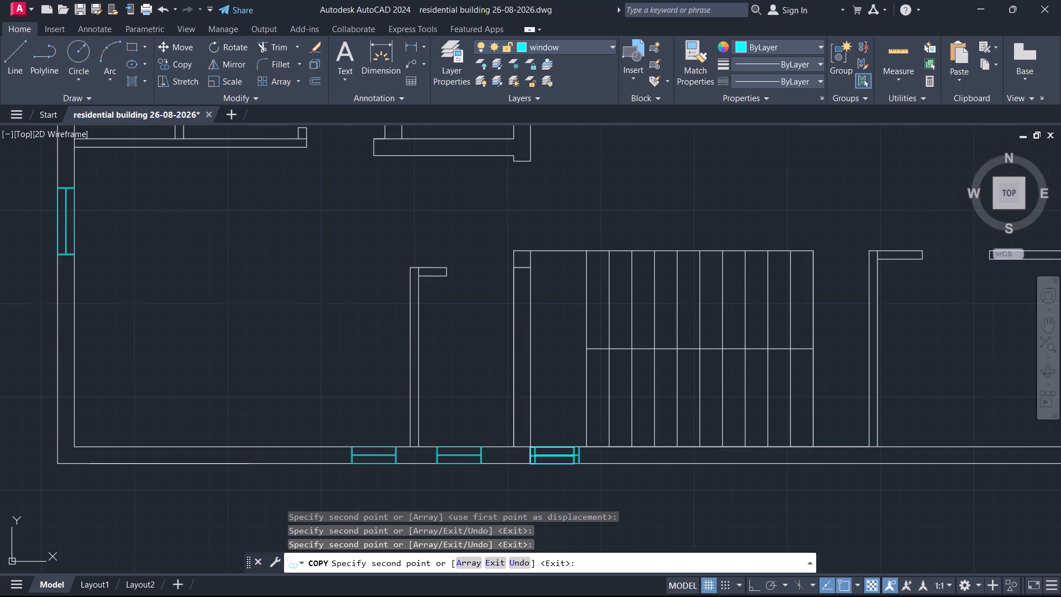
click(865, 443)
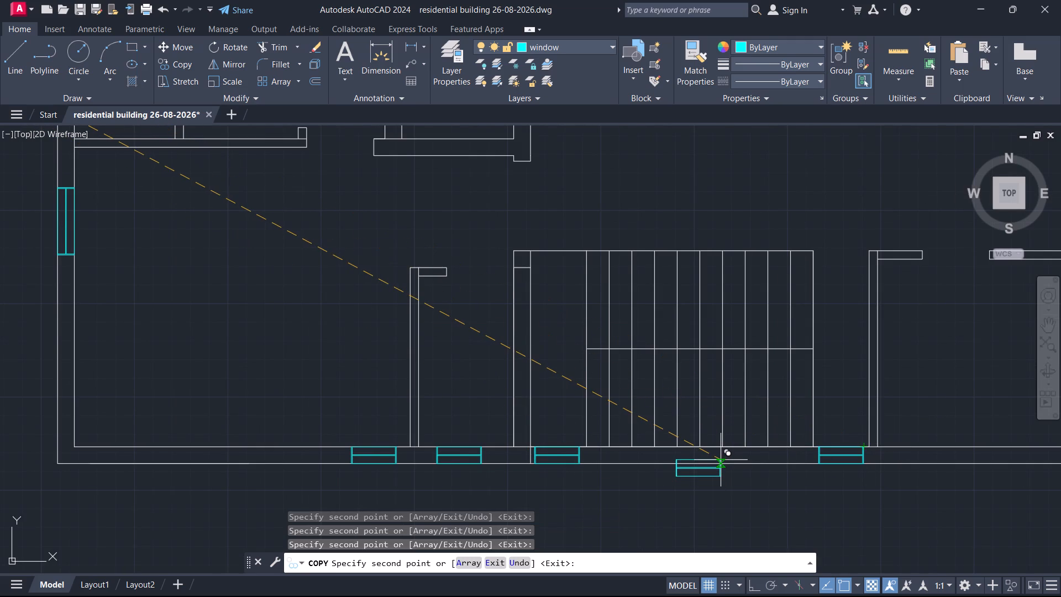
scroll(696, 462, down, 1)
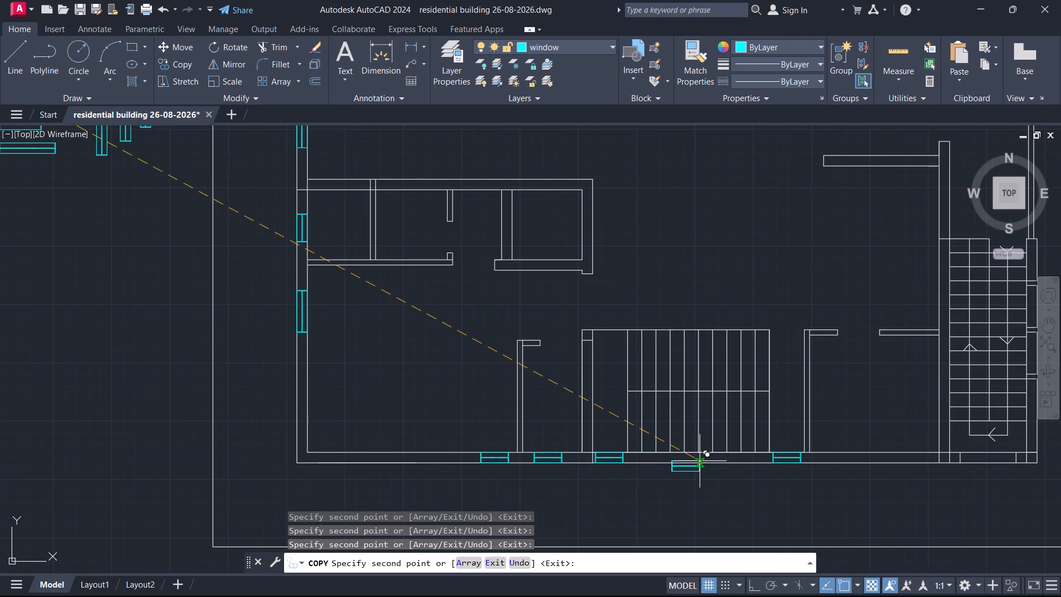
key(Escape)
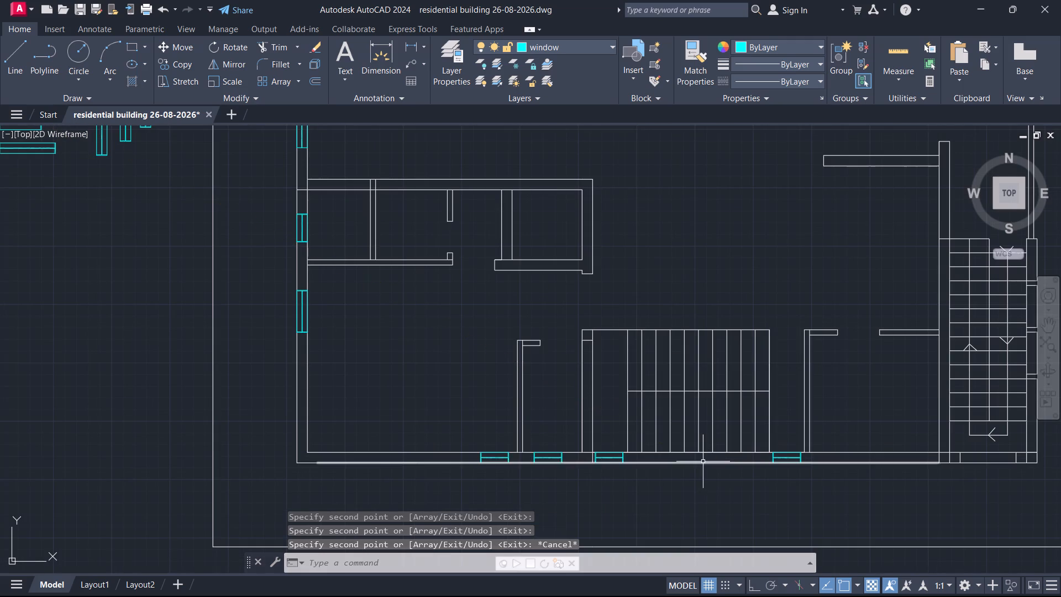
Copy the medium-length horizontal window into the second plan's north wall twice, once on each side of the eastern stub wall.
scroll(703, 458, down, 1)
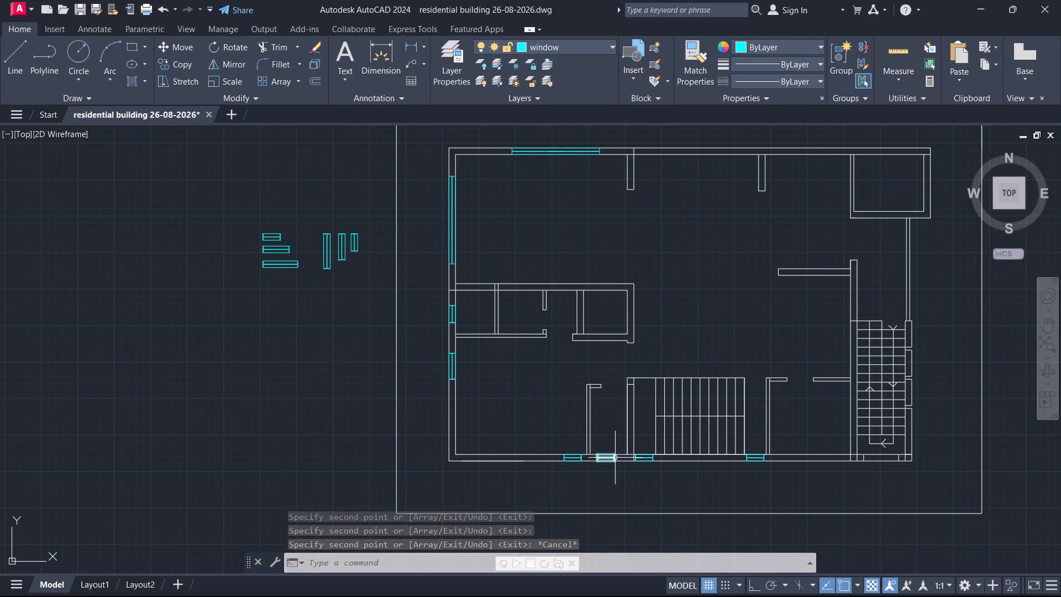
click(282, 252)
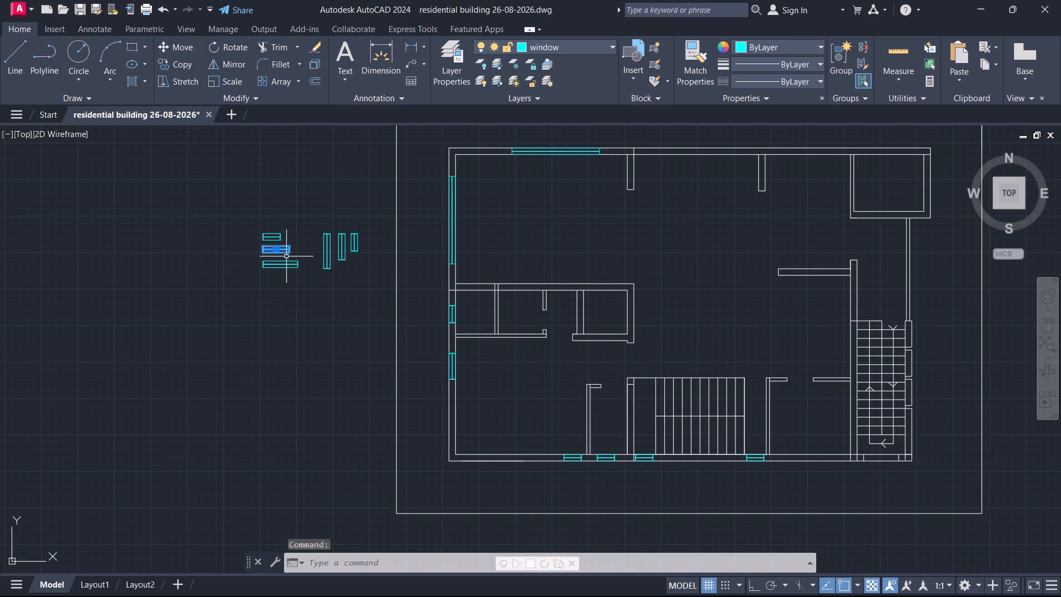
key(c)
key(o)
key(Return)
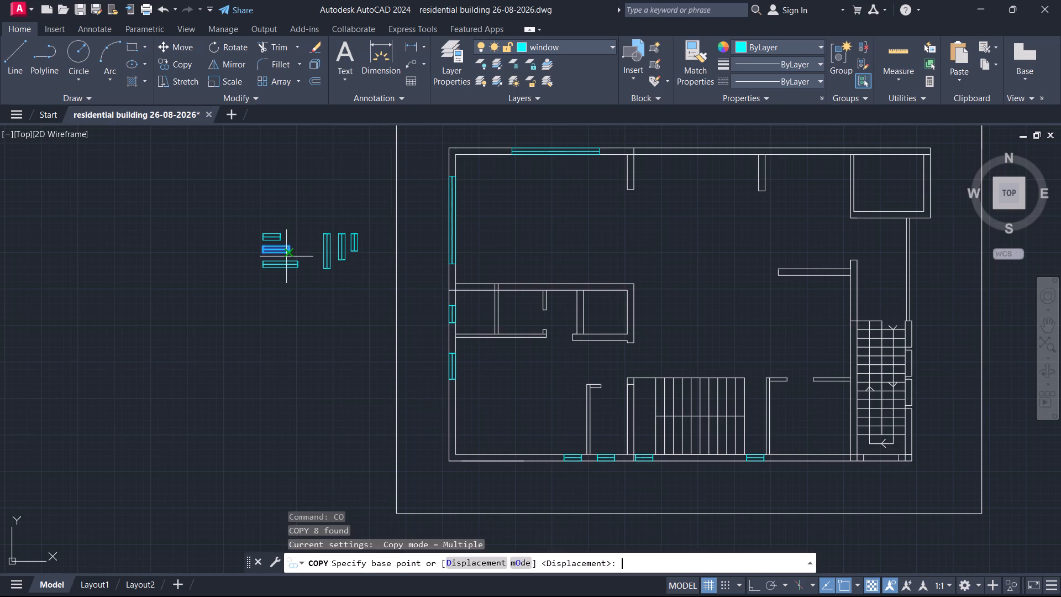
click(287, 243)
scroll(547, 232, down, 1)
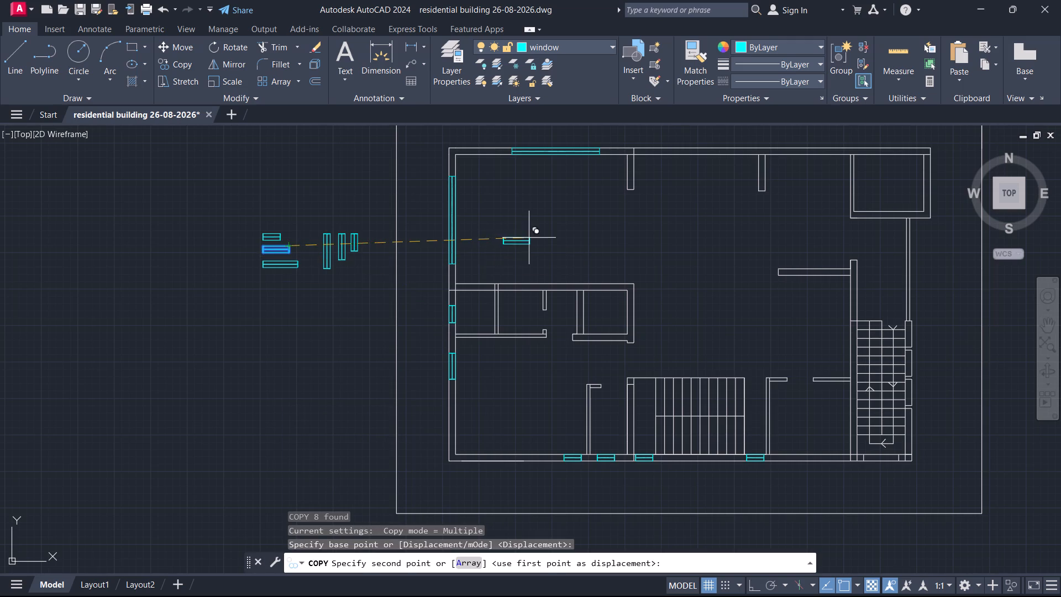
scroll(681, 180, up, 2)
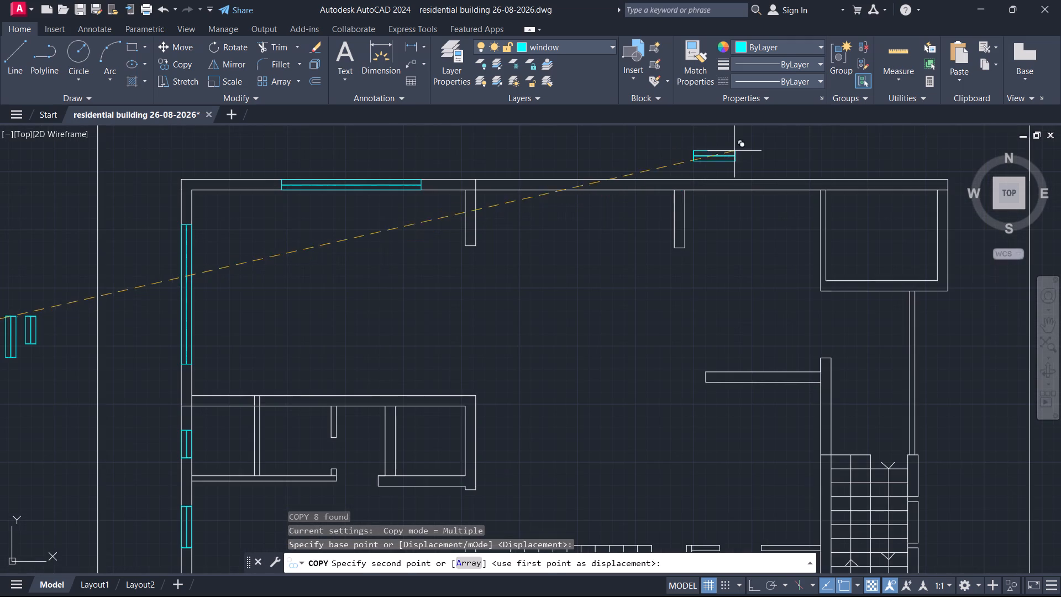
scroll(749, 172, up, 2)
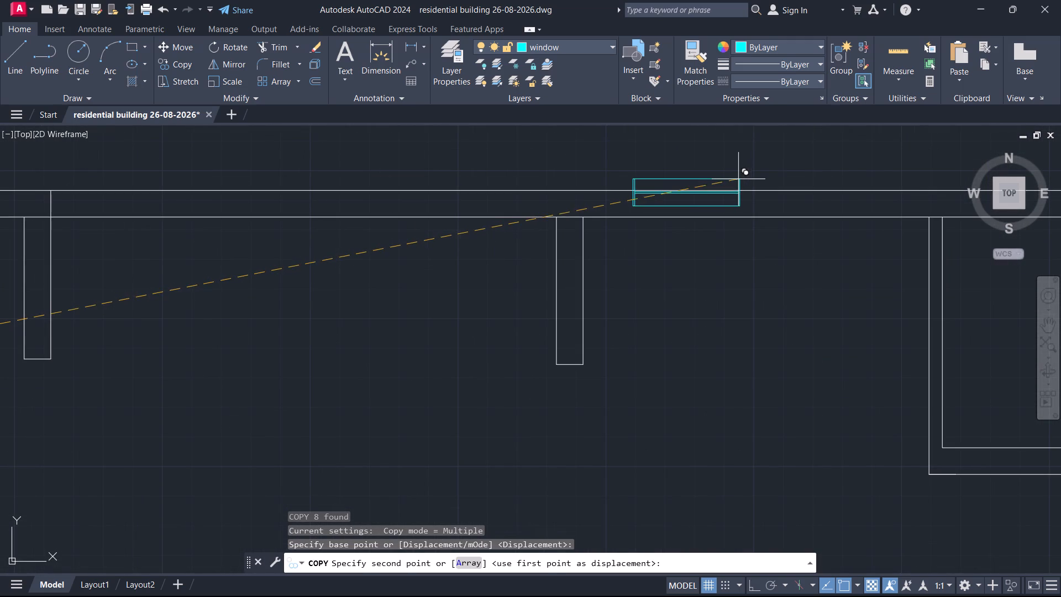
scroll(545, 197, down, 1)
click(514, 194)
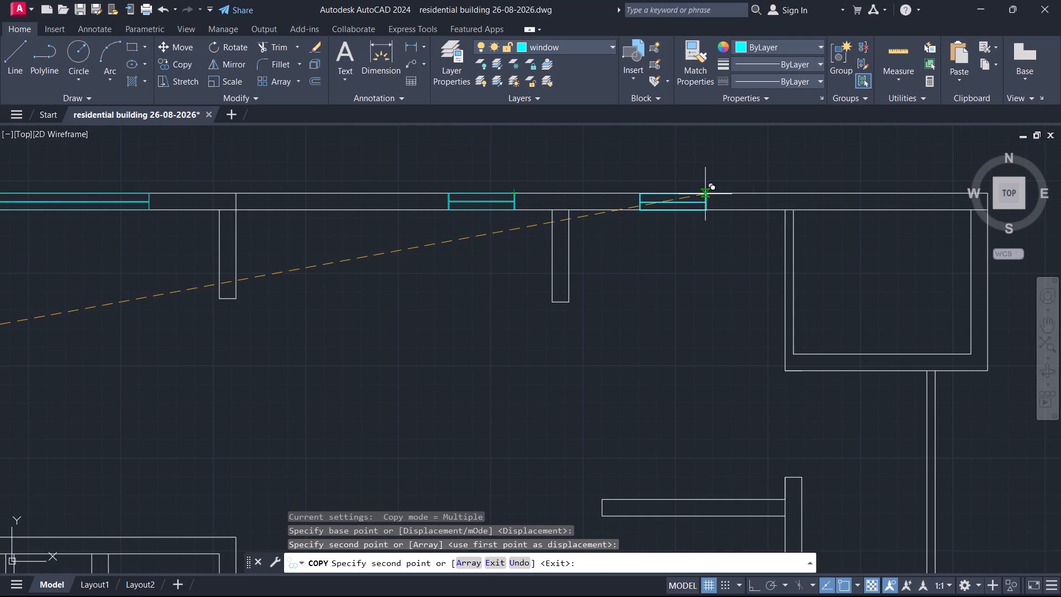
click(705, 194)
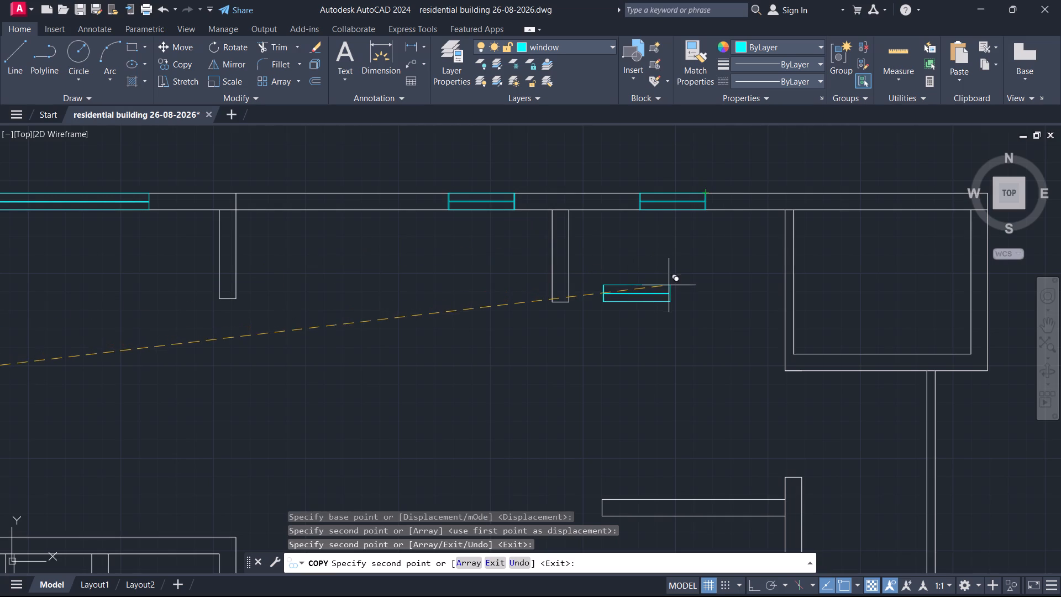
key(Escape)
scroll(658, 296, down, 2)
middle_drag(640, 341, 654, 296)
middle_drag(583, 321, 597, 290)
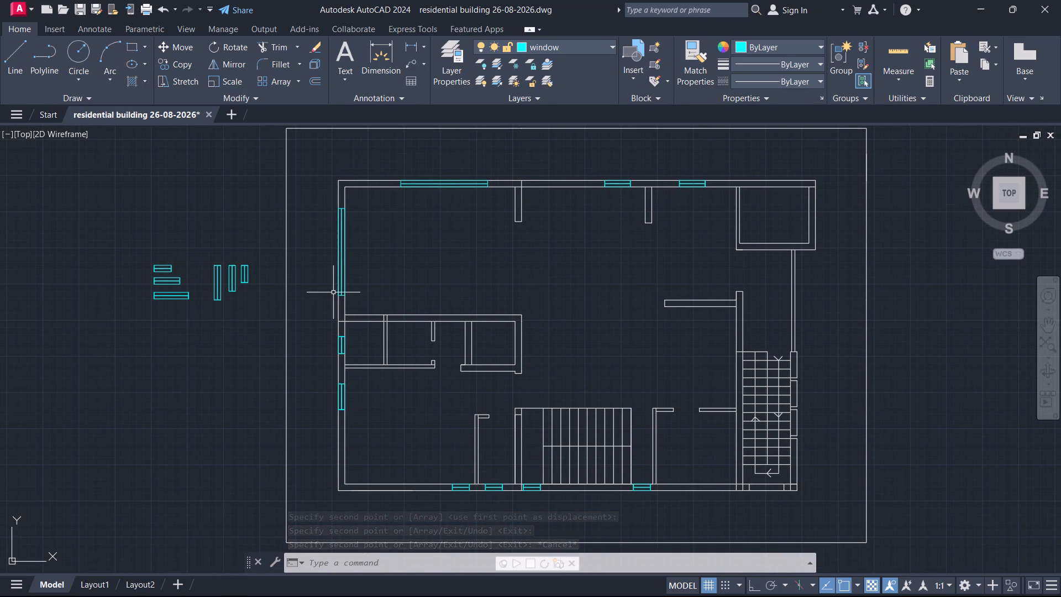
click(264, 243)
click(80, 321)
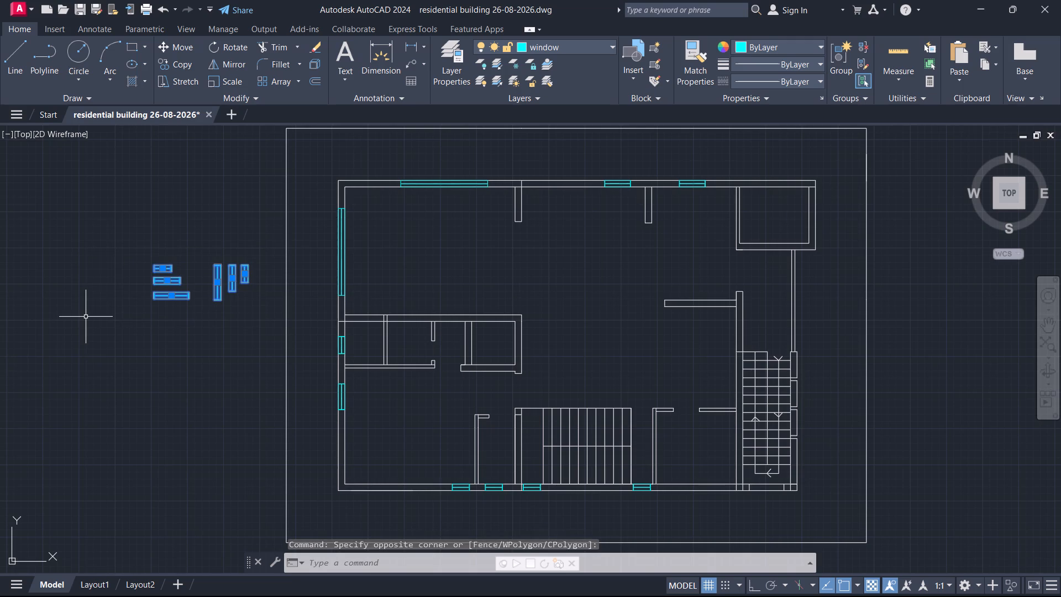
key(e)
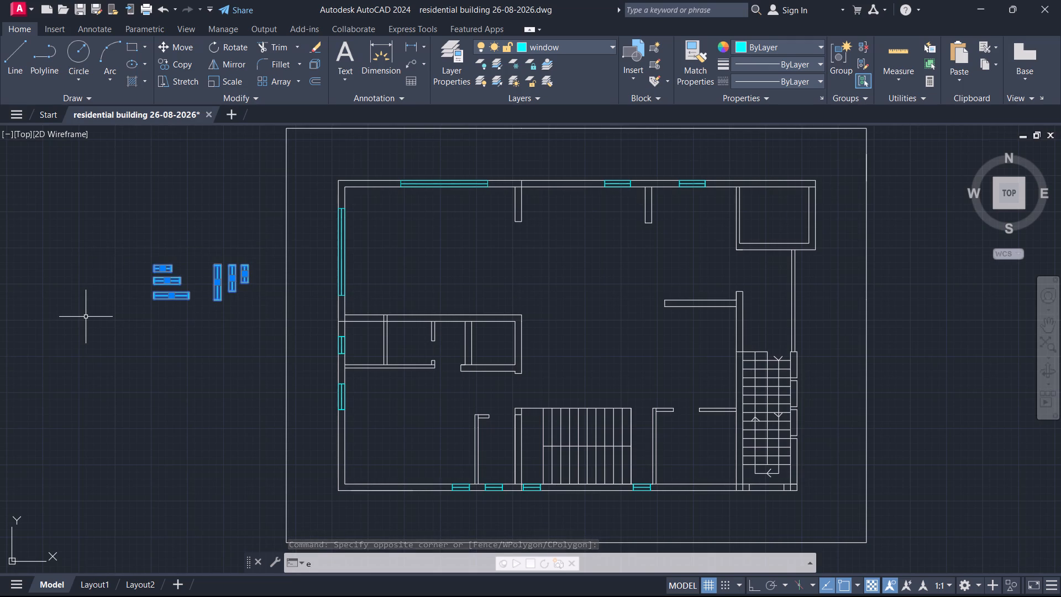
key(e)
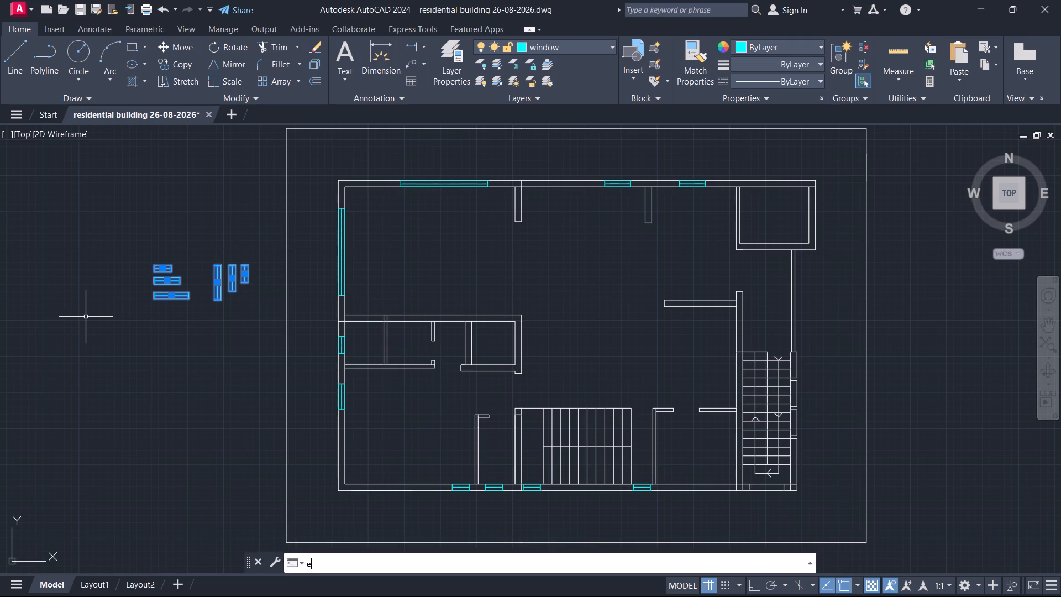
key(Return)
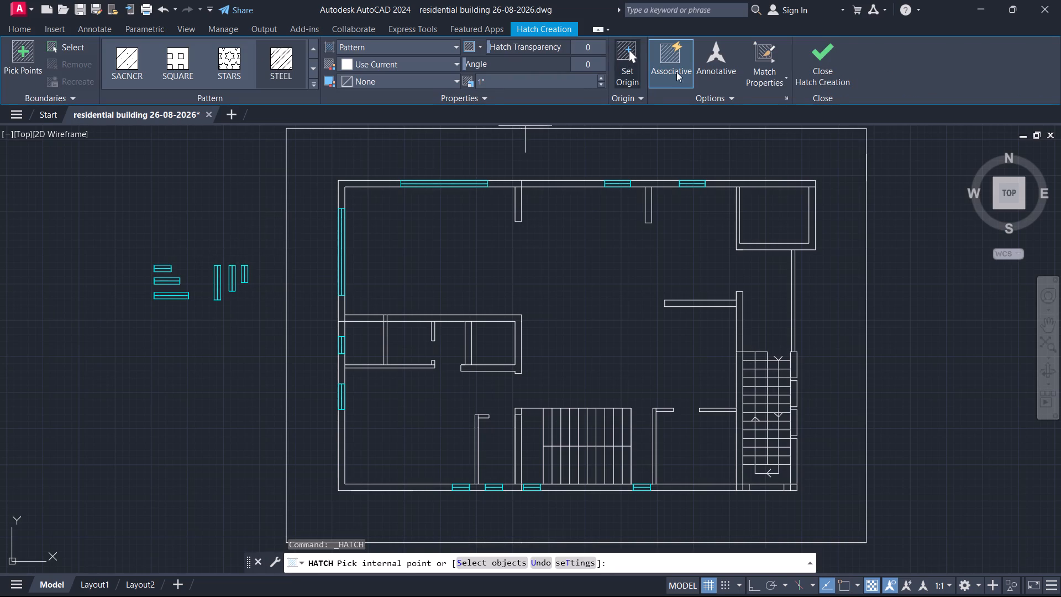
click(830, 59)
Erase the whole set of spare horizontal and vertical windows standing west of the second plan.
click(266, 245)
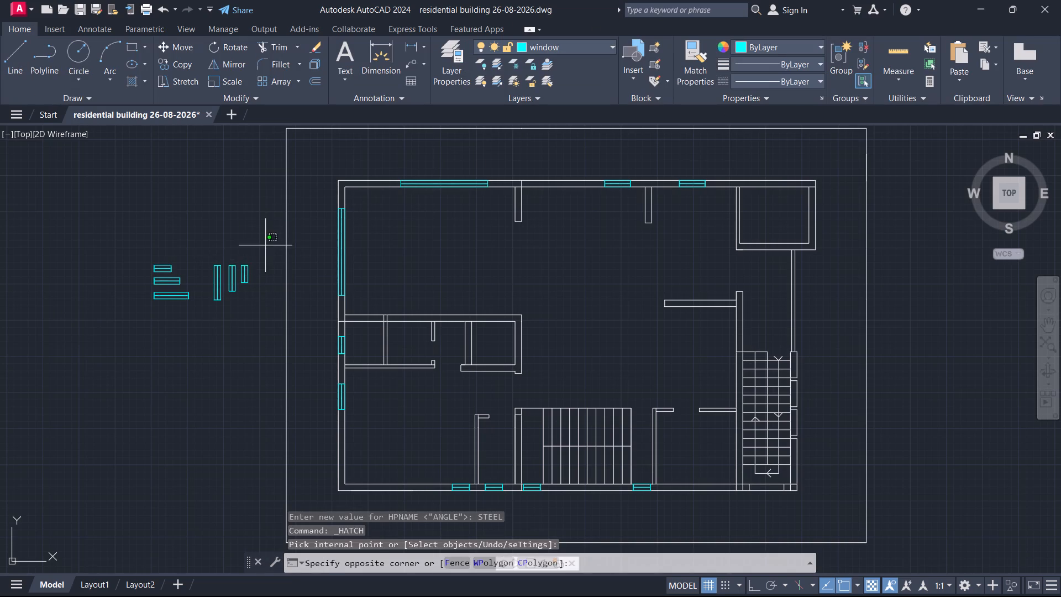
click(33, 355)
key(e)
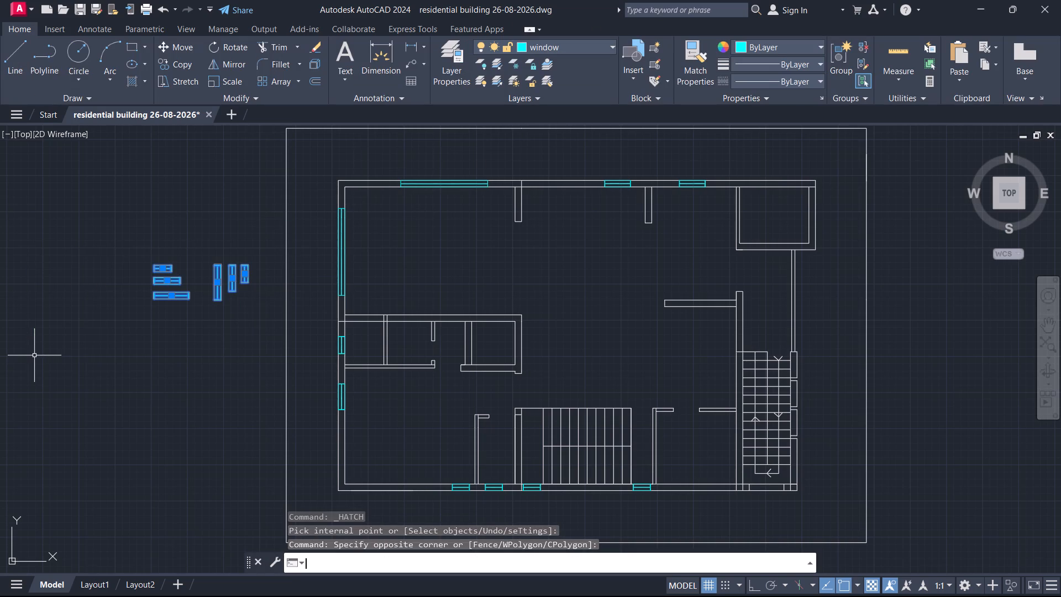
key(Return)
Review the first and second floor plans side by side to examine their window placement.
scroll(72, 346, down, 3)
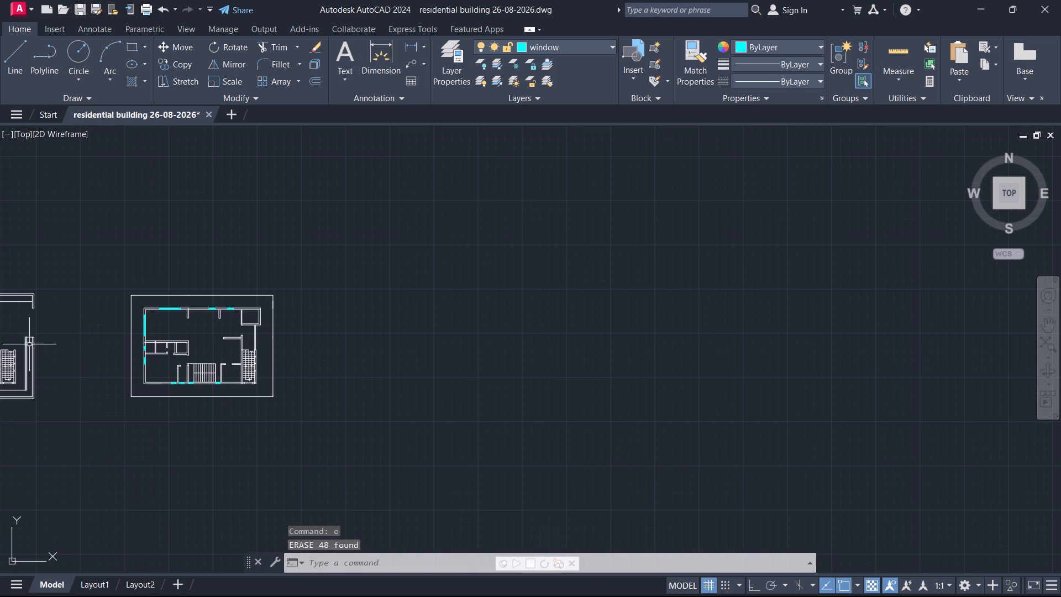
scroll(40, 344, down, 1)
middle_drag(64, 345, 450, 334)
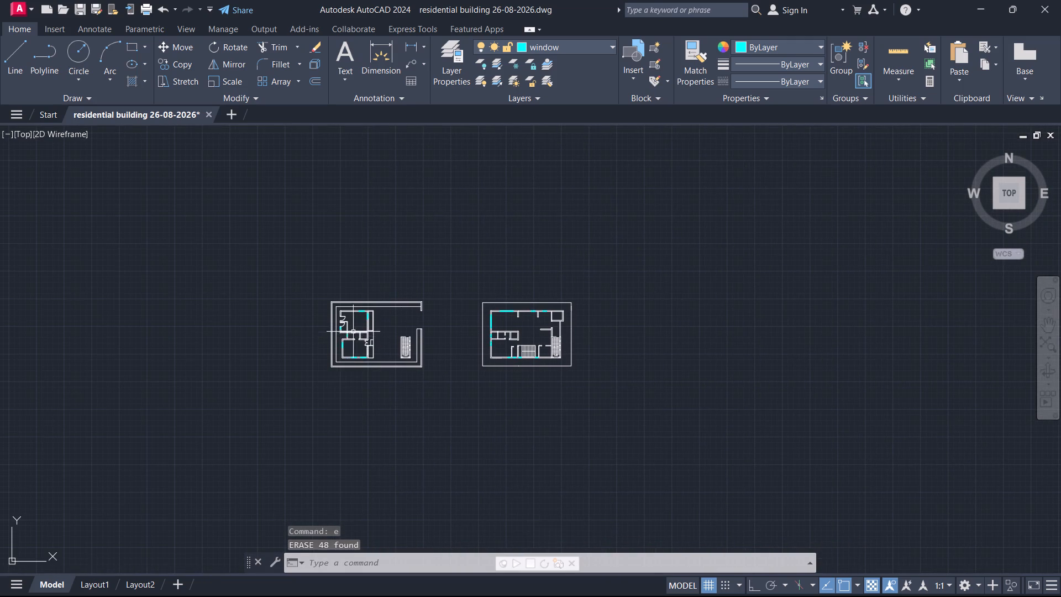
scroll(359, 329, up, 1)
scroll(437, 320, up, 2)
scroll(591, 315, up, 1)
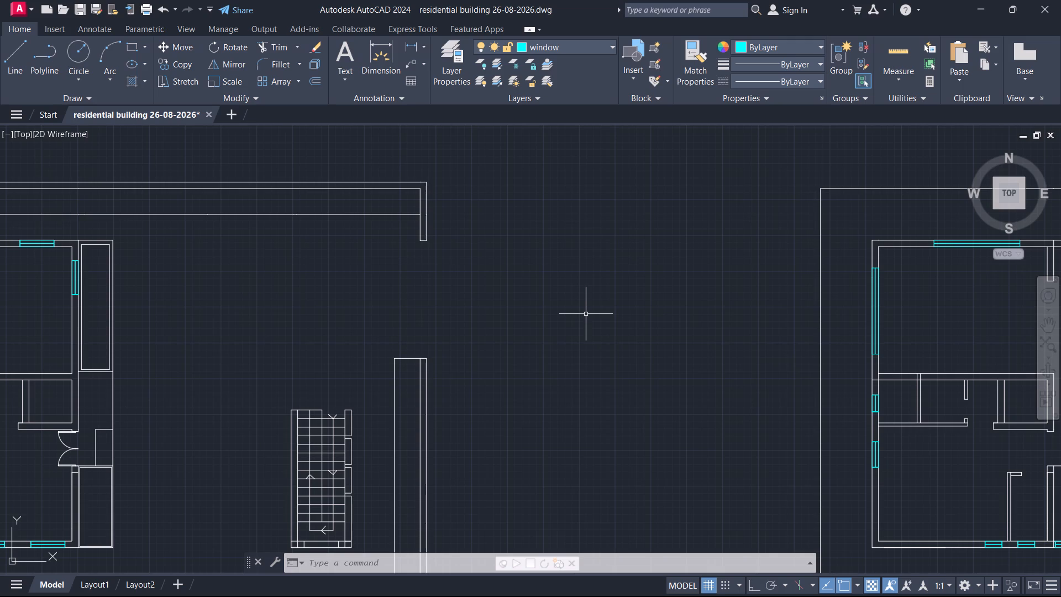
scroll(465, 228, down, 2)
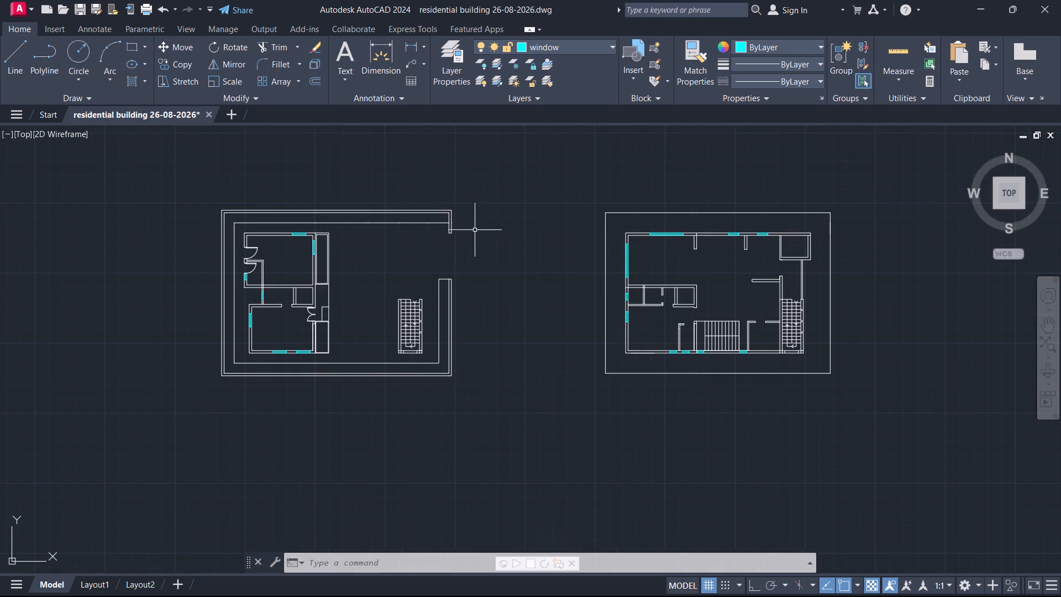
middle_drag(513, 273, 507, 259)
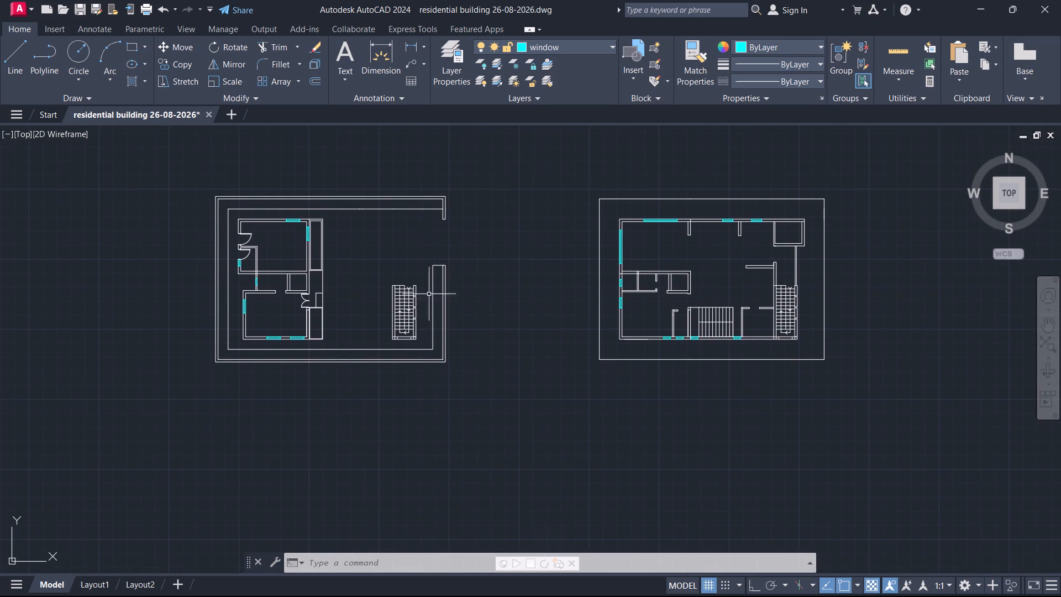
Create a new layer named text and make it the current layer.
click(458, 47)
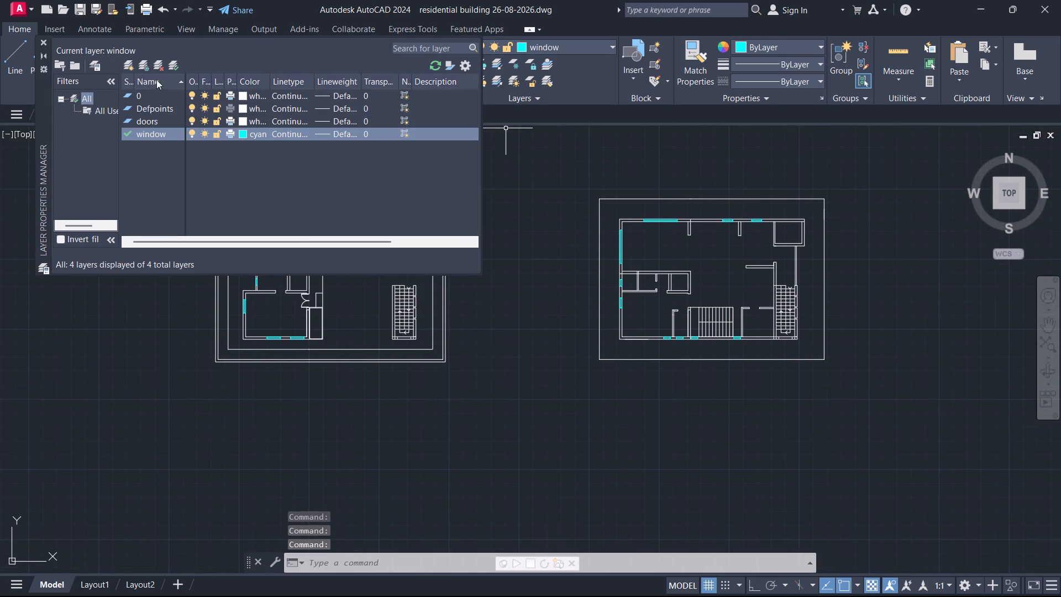
click(127, 65)
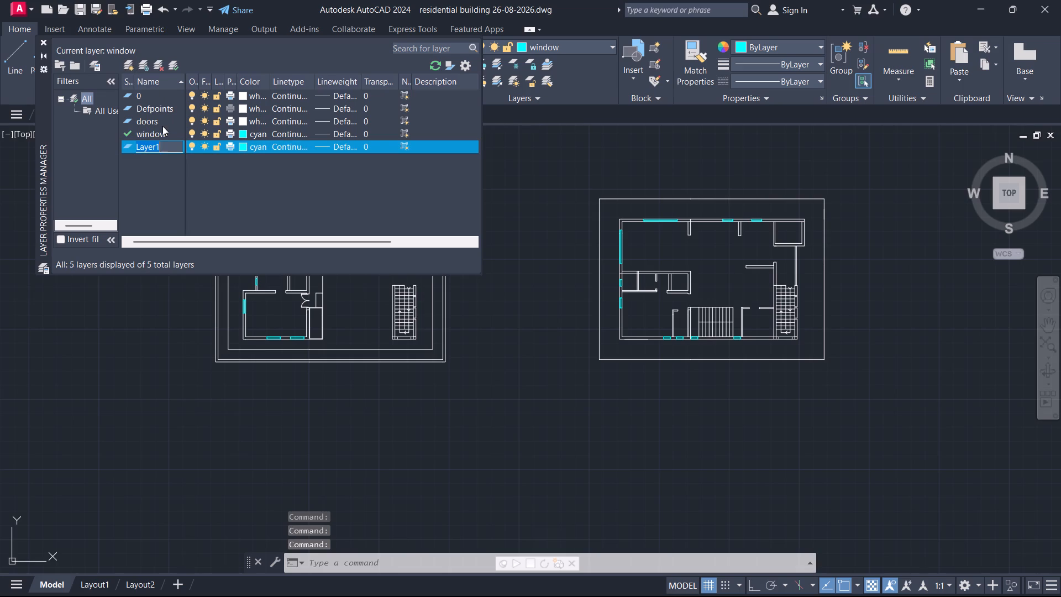
key(BackSpace)
text(text)
key(Return)
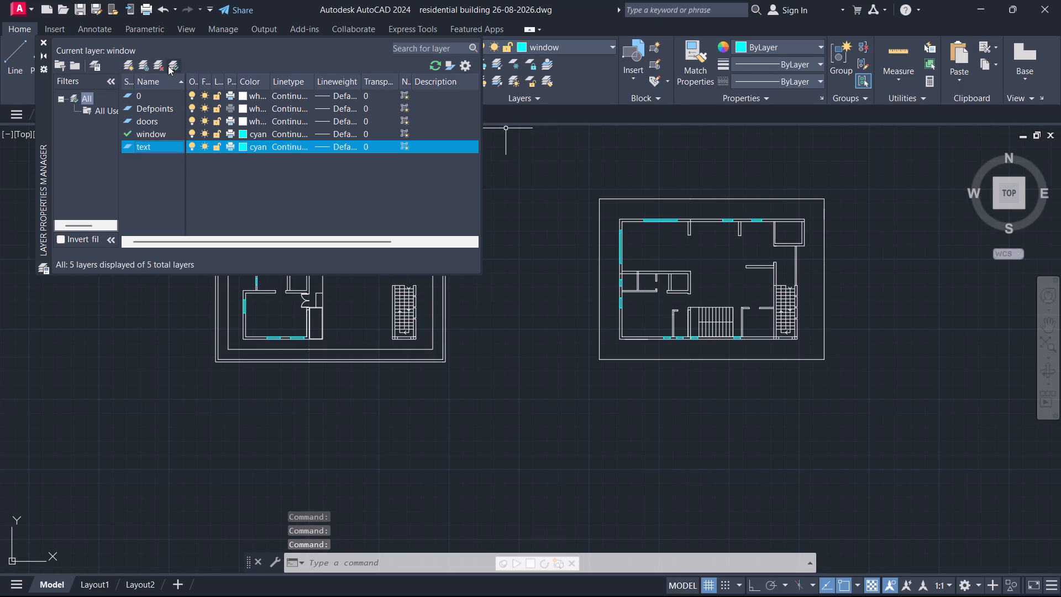
click(169, 66)
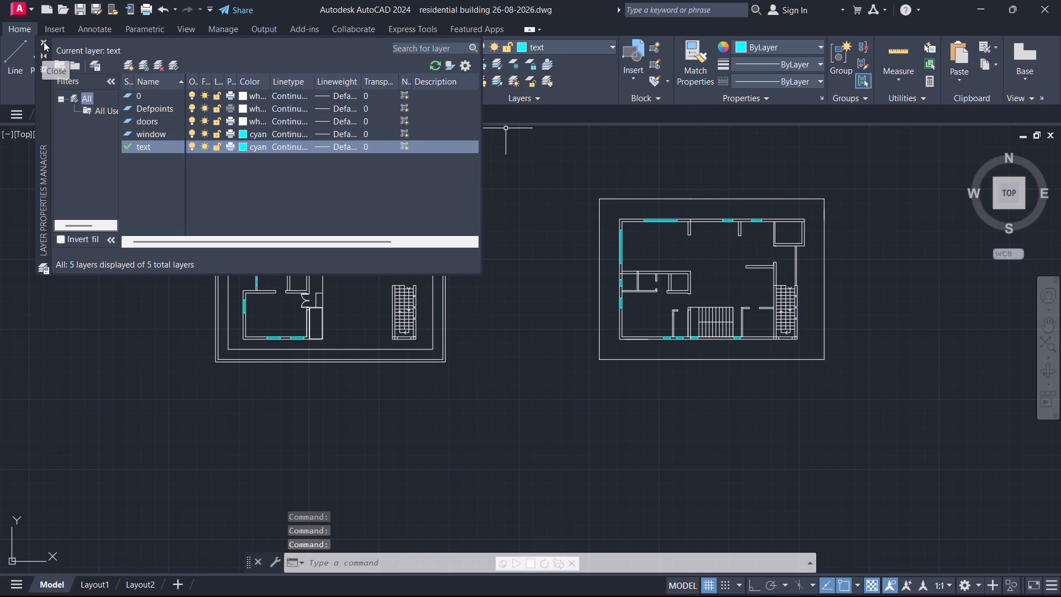
click(44, 42)
Add a multiline text label reading ServantRoom near the north wall inside the first plan's large northern room.
scroll(208, 249, up, 2)
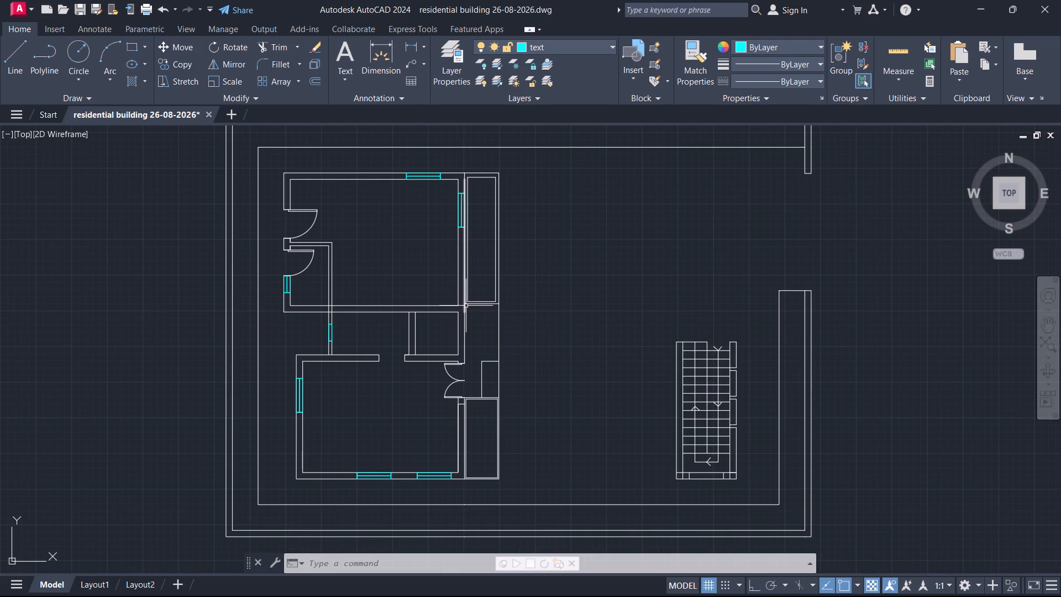
scroll(358, 229, up, 2)
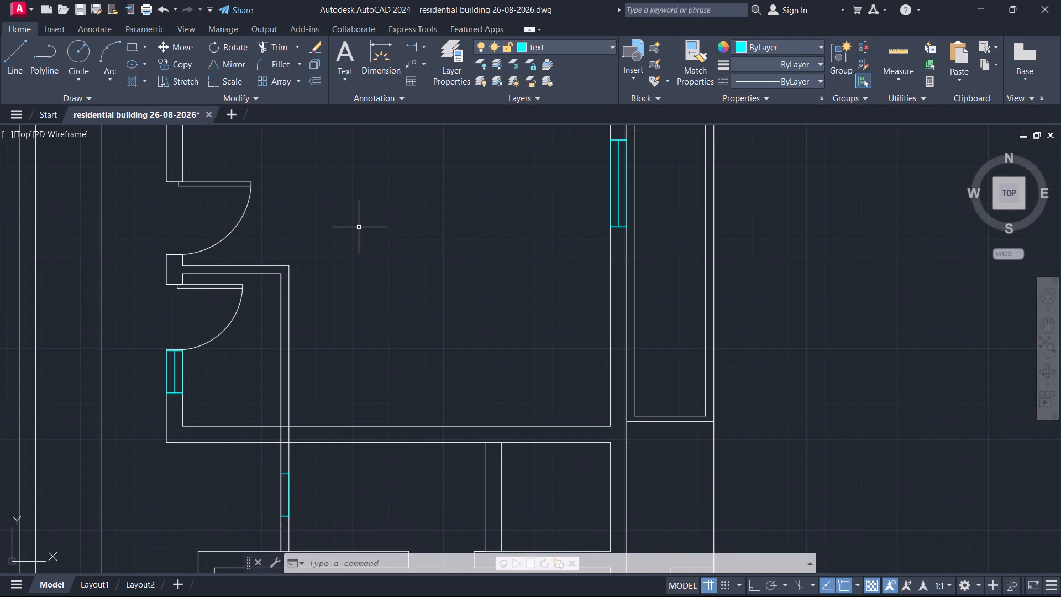
text(mt)
key(Return)
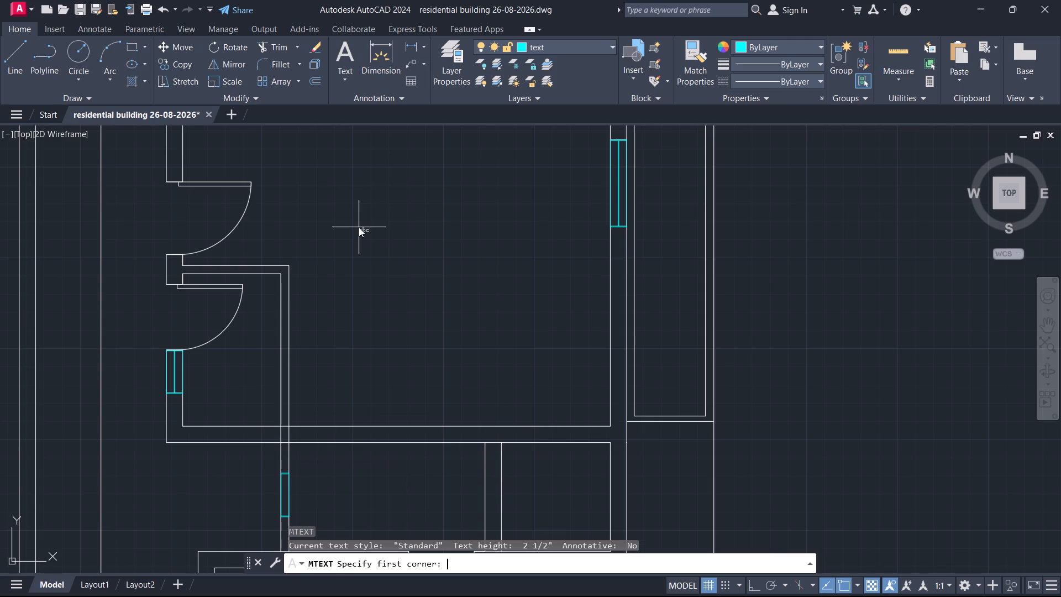
middle_drag(380, 256, 480, 419)
click(433, 303)
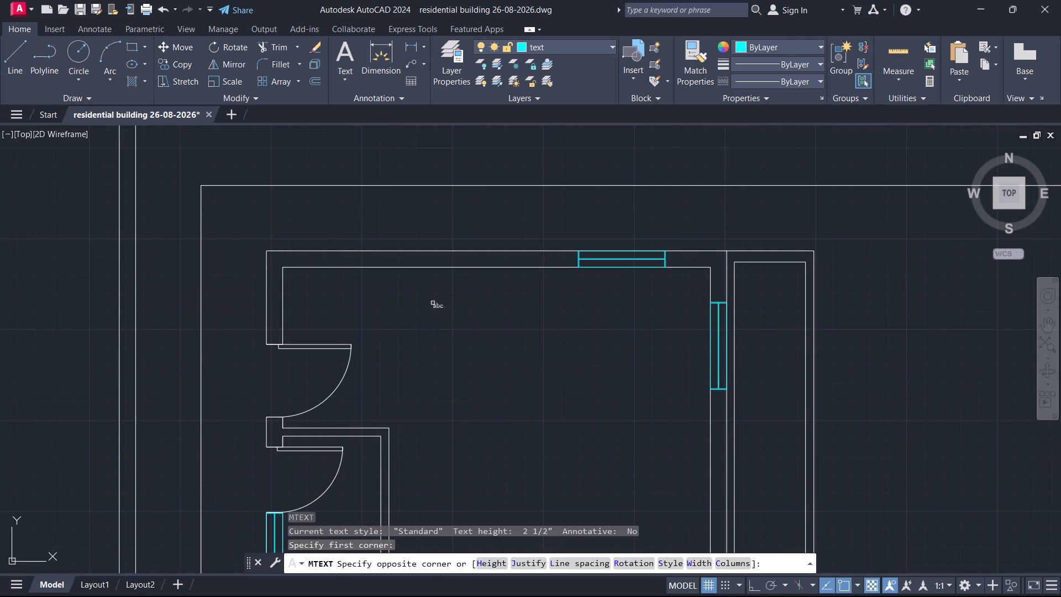
click(428, 290)
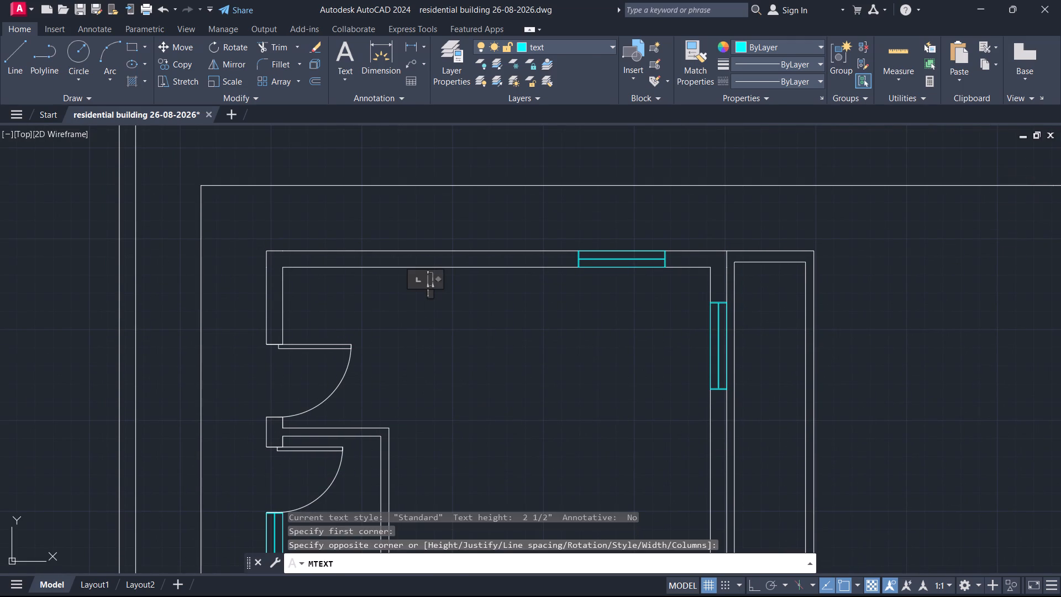
text(er)
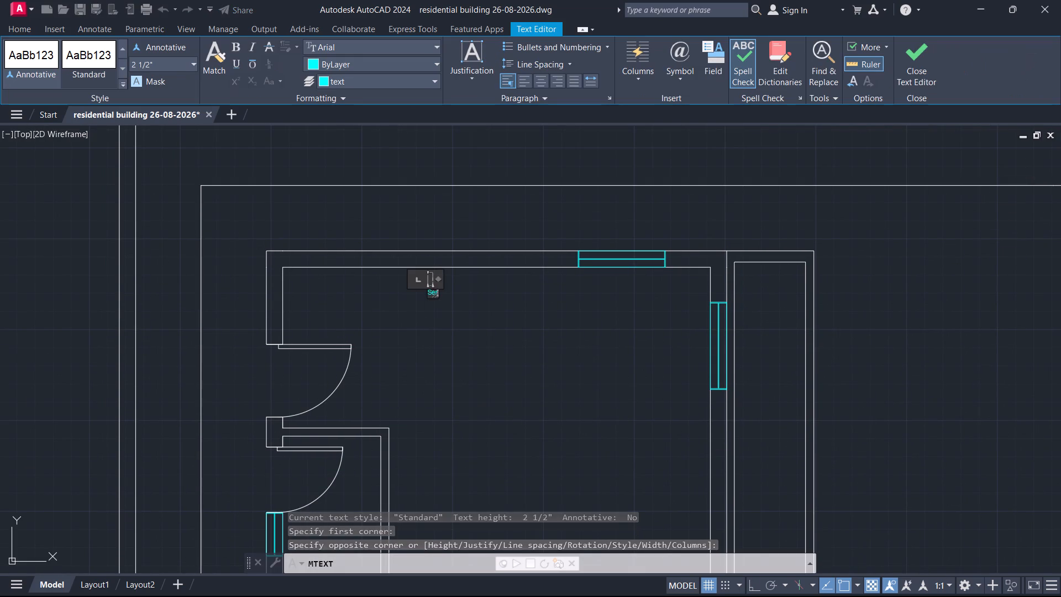
key(v)
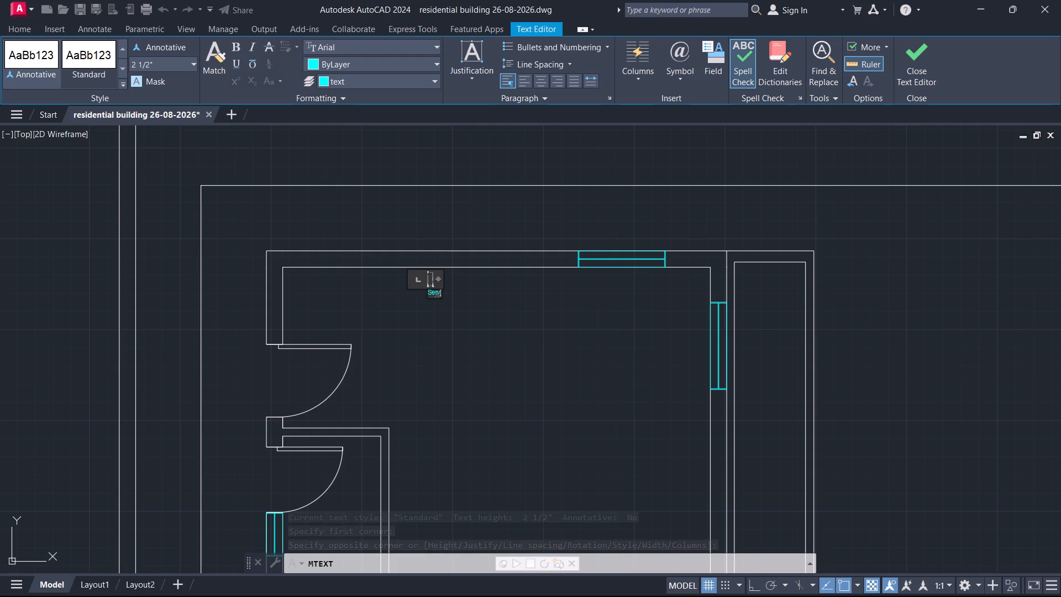
key(a)
text(nt)
key(space)
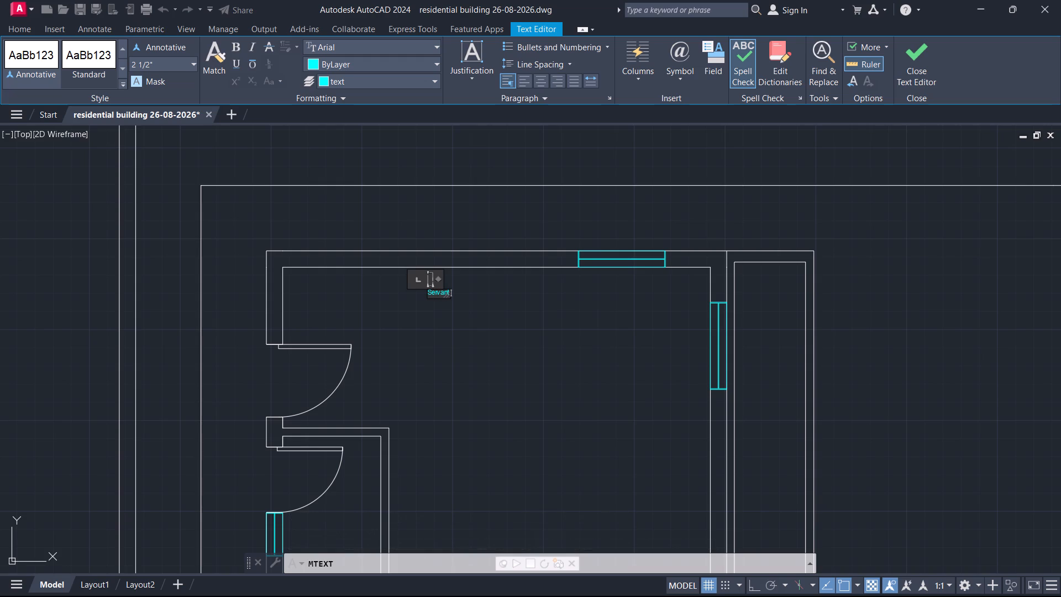
key(r)
text(OOM)
key(BackSpace)
key(BackSpace)
key(BackSpace)
key(BackSpace)
key(BackSpace)
key(r)
text(oom)
Add the room size 19'8"x14'9" as a second line of the ServantRoom label and finish the text.
key(Return)
text(19')
text(8"x)
text(14'9)
key(shift+quotedbl)
click(520, 378)
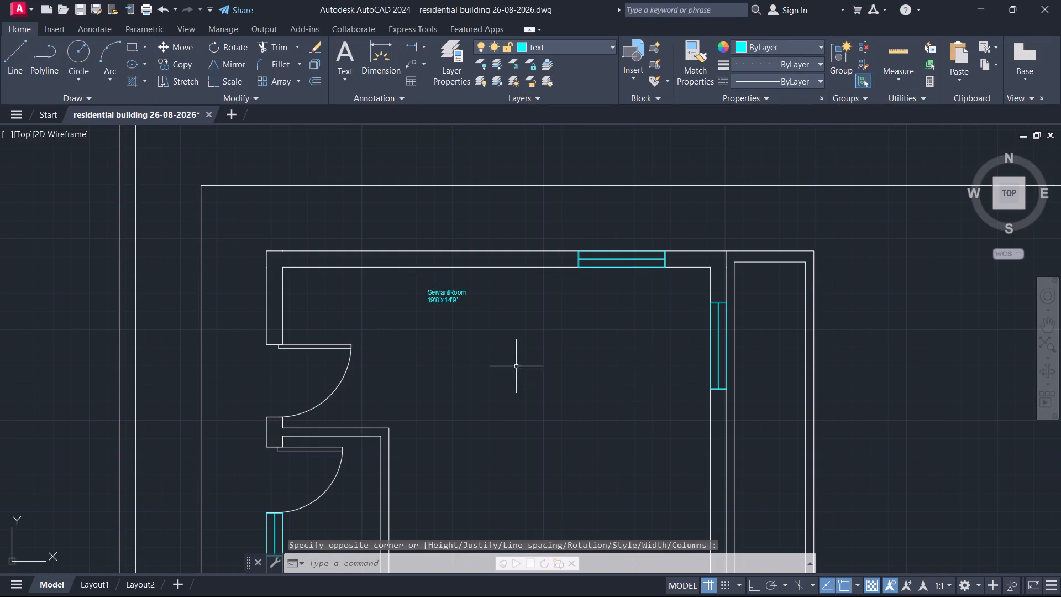
Copy the ServantRoom label into the first plan's southern room and into the small room beside the western window.
click(450, 295)
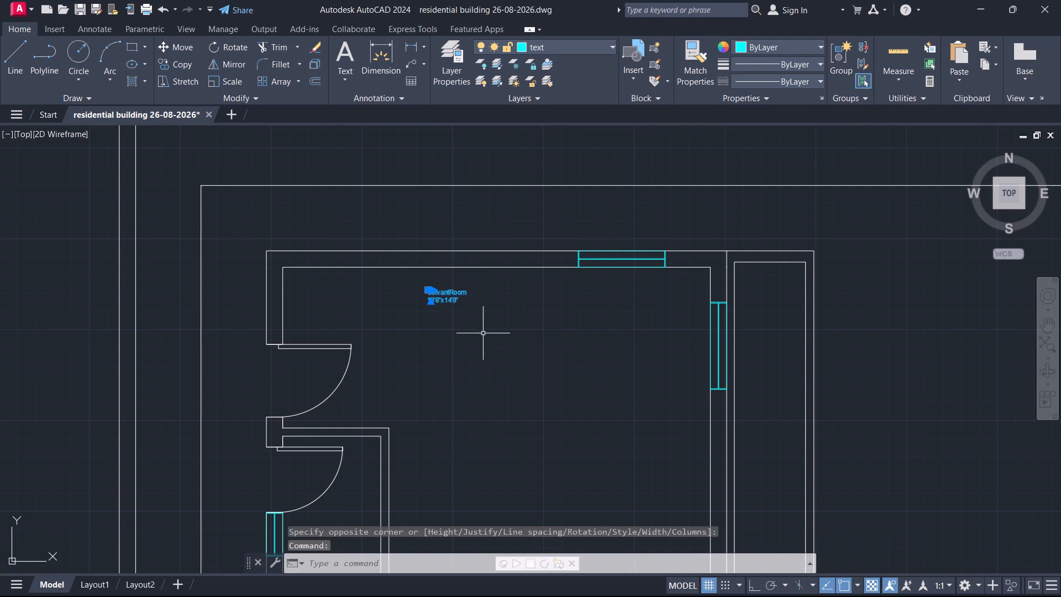
text(co)
key(Return)
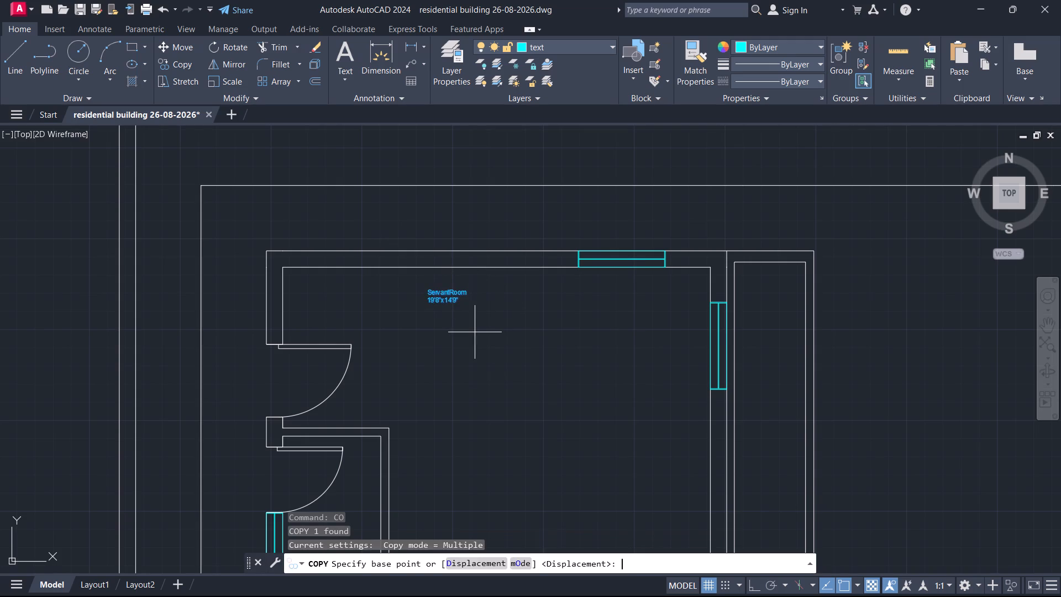
click(438, 290)
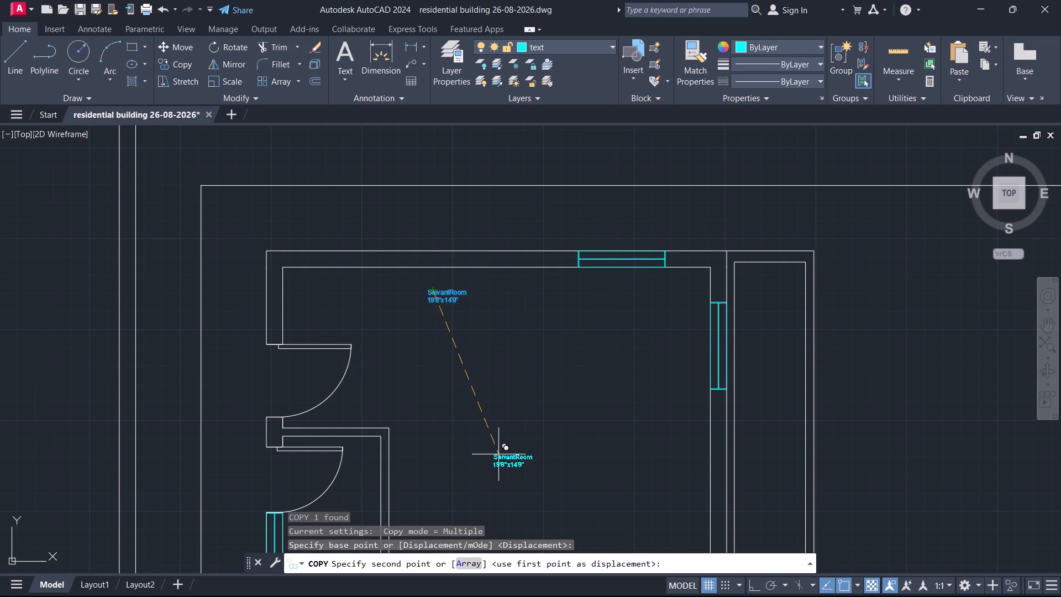
scroll(513, 415, down, 1)
middle_drag(495, 478, 495, 320)
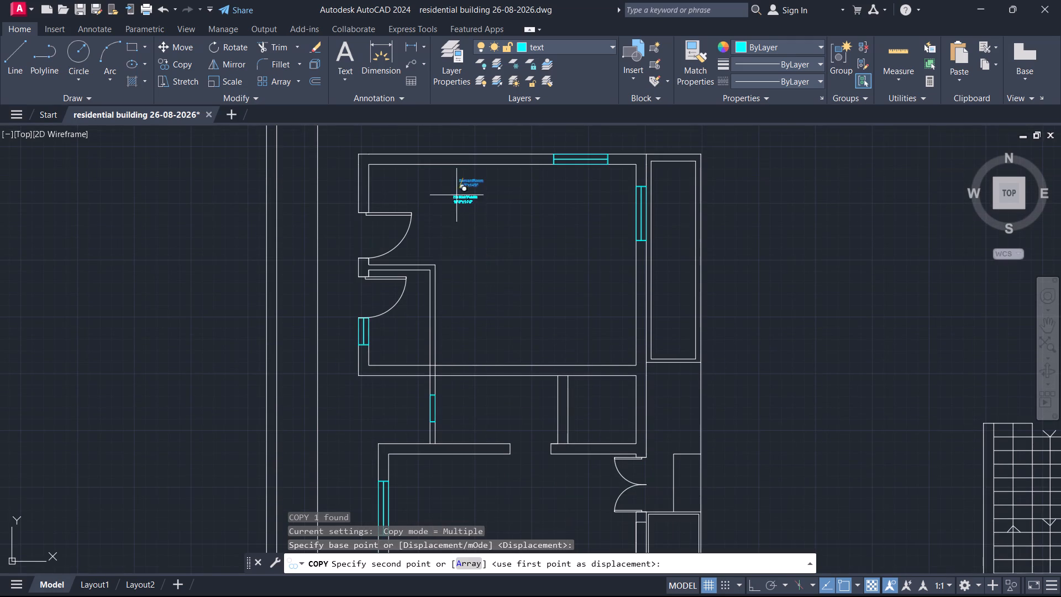
click(442, 481)
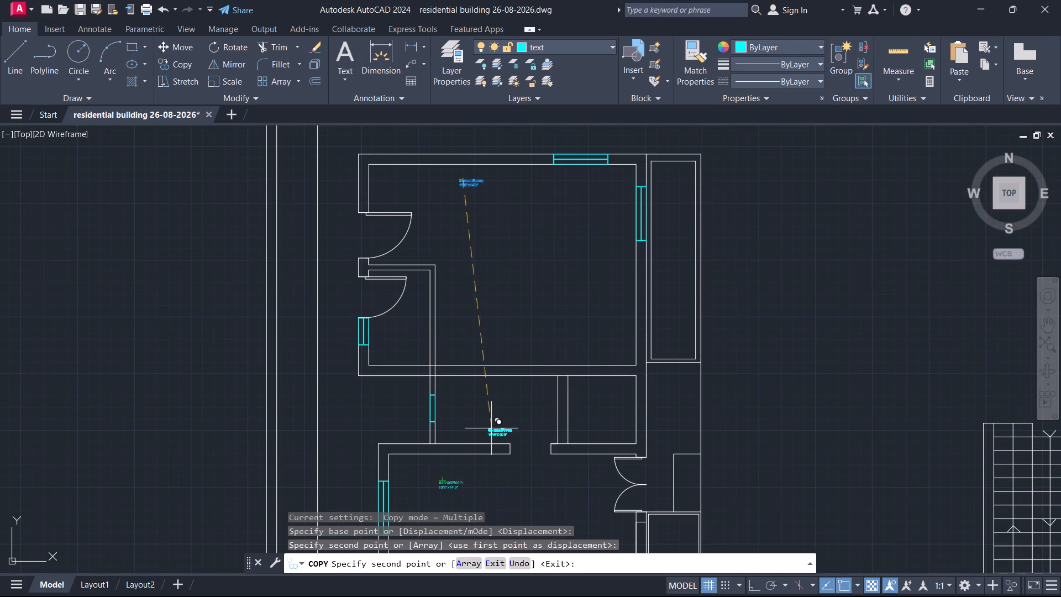
click(407, 332)
key(Escape)
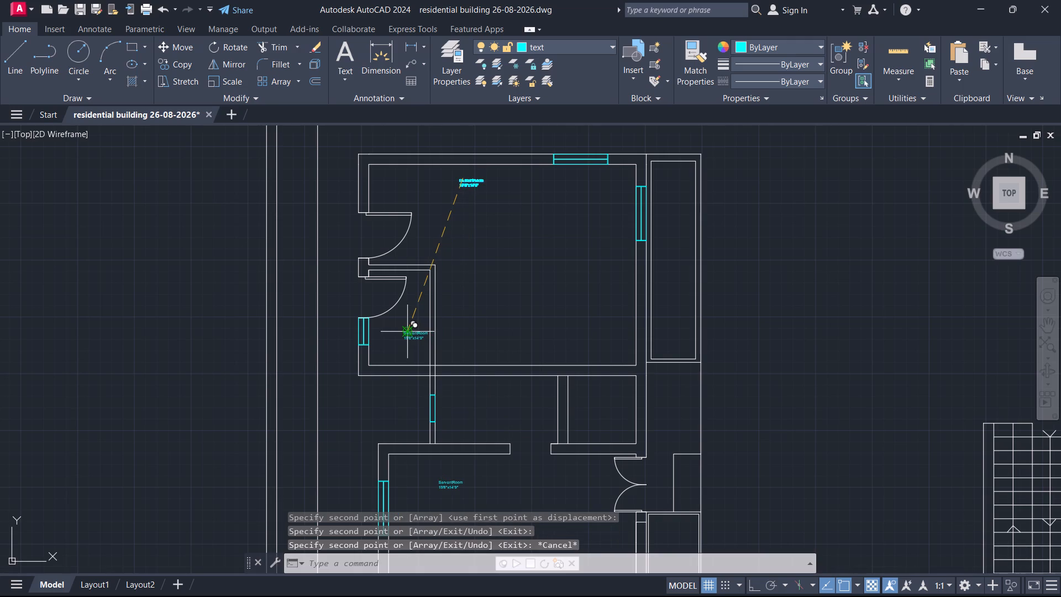
Replace the entire text of the copied label in the small western room with Toilet.
scroll(406, 357, up, 3)
double_click(454, 266)
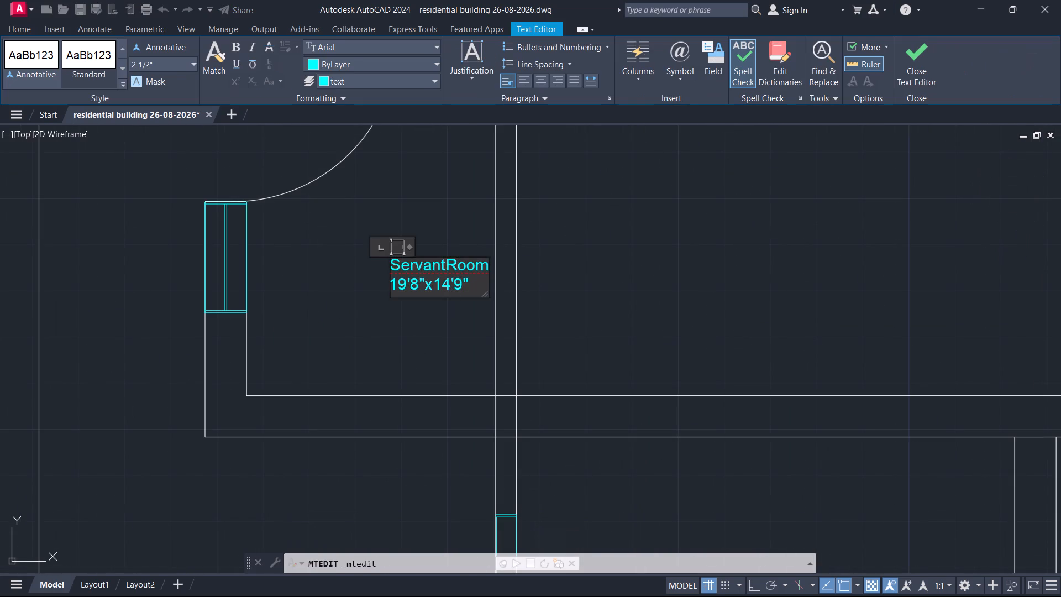
key(Right)
key(Right)
key(Right)
key(Right)
key(Right)
key(Right)
key(Right)
key(Right)
key(Right)
key(Right)
key(Right)
key(Right)
key(Right)
key(Right)
key(Right)
key(BackSpace)
key(BackSpace)
key(BackSpace)
key(BackSpace)
key(BackSpace)
key(BackSpace)
key(BackSpace)
key(BackSpace)
key(BackSpace)
key(BackSpace)
key(BackSpace)
key(BackSpace)
key(BackSpace)
key(BackSpace)
key(BackSpace)
key(BackSpace)
key(BackSpace)
key(BackSpace)
key(BackSpace)
key(BackSpace)
key(t)
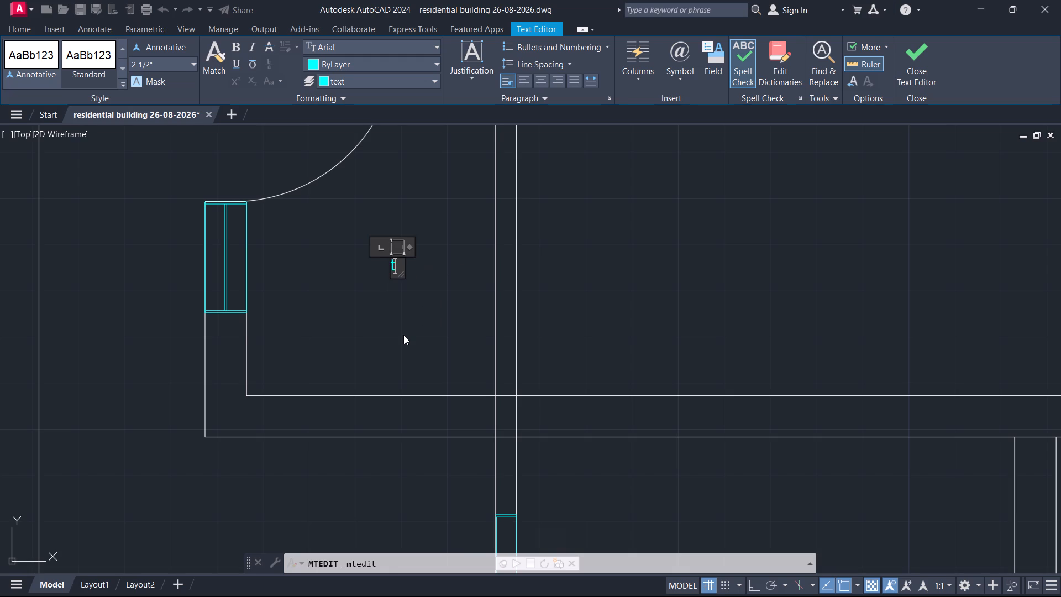
key(BackSpace)
key(t)
text(oilet)
Add the room size 4'6"x7'0" as a second line of the Toilet label.
key(Return)
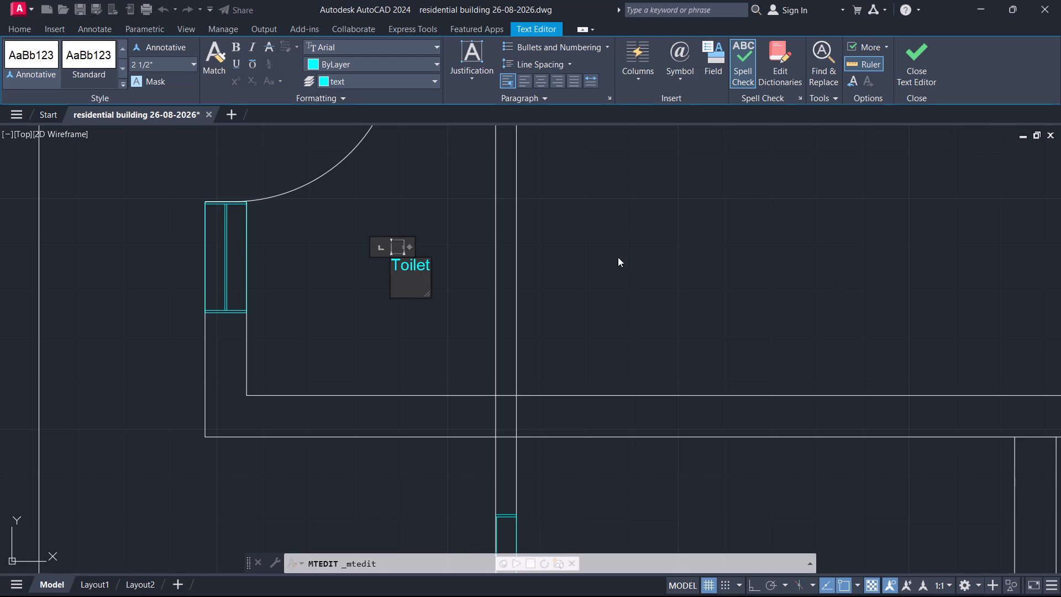
text(4'6")
key(minus)
key(BackSpace)
key(x)
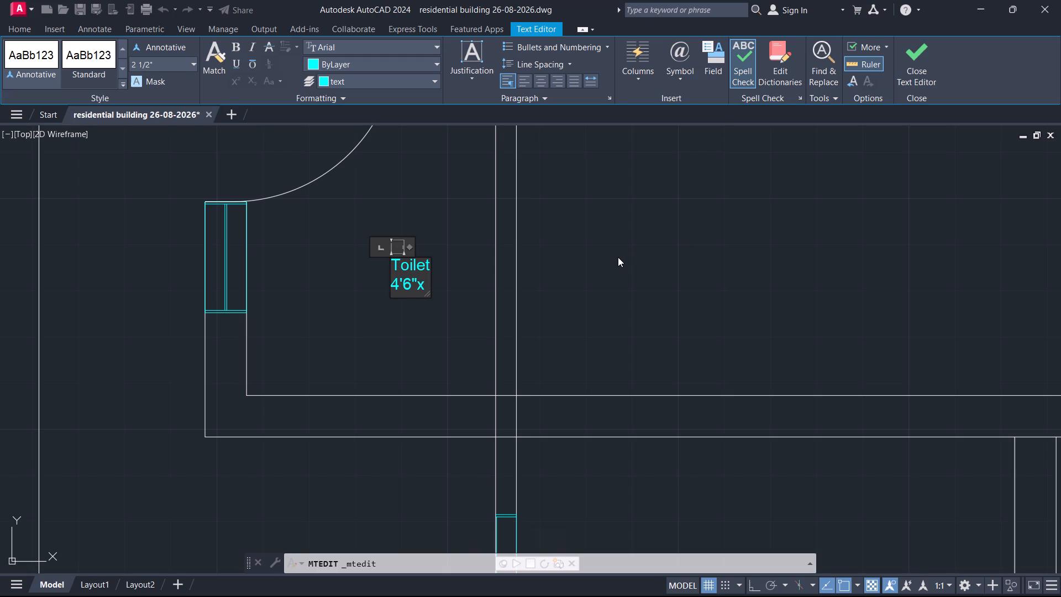
text(7'0")
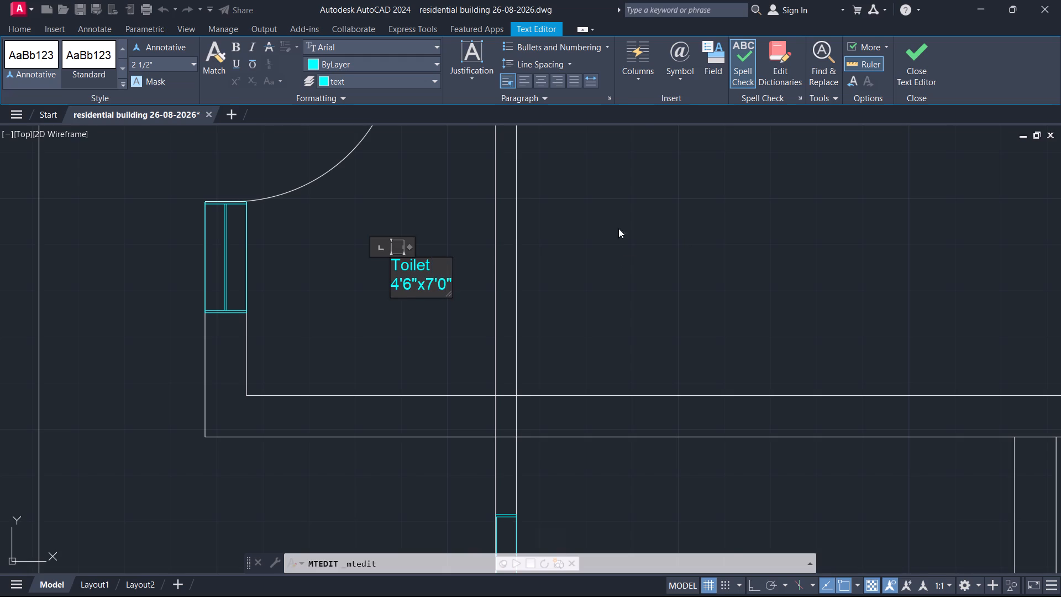
Replace the entire text of the copied ServantRoom label in the first plan's southern room with OfficeRoom.
scroll(590, 220, down, 1)
middle_drag(642, 409, 568, 246)
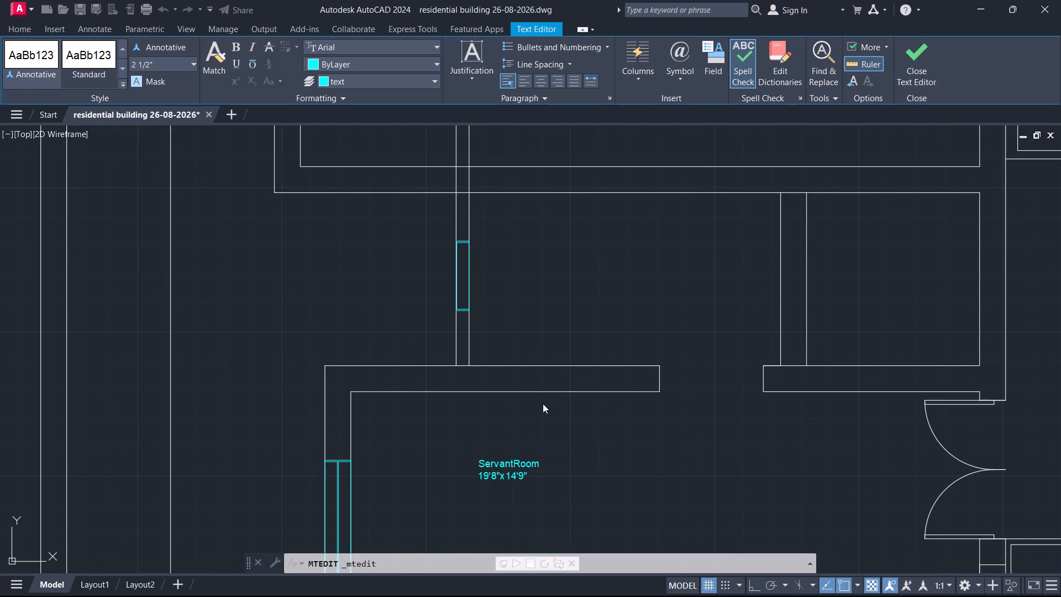
double_click(505, 460)
double_click(506, 469)
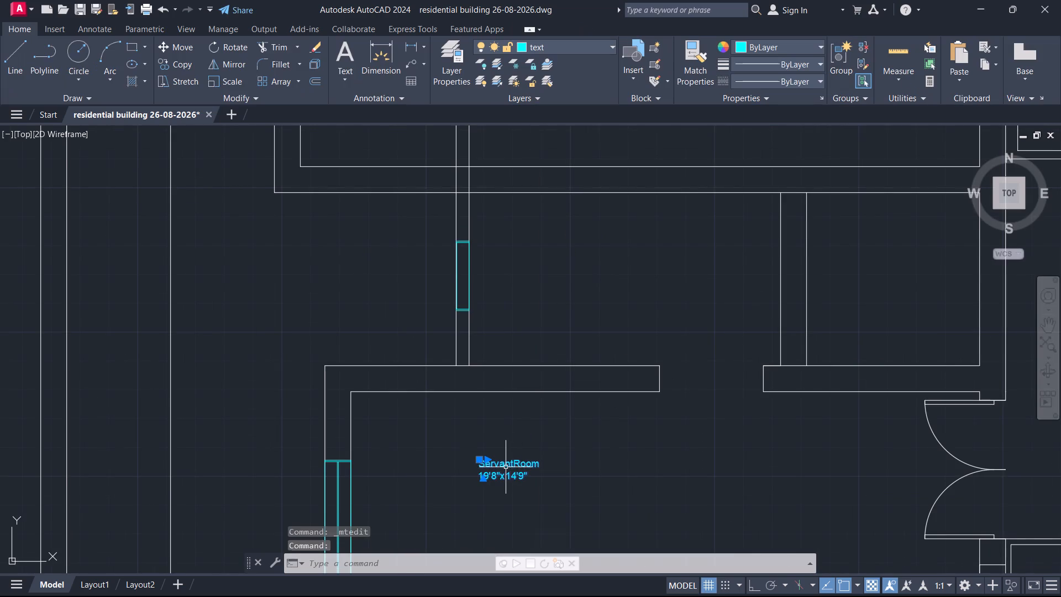
double_click(515, 467)
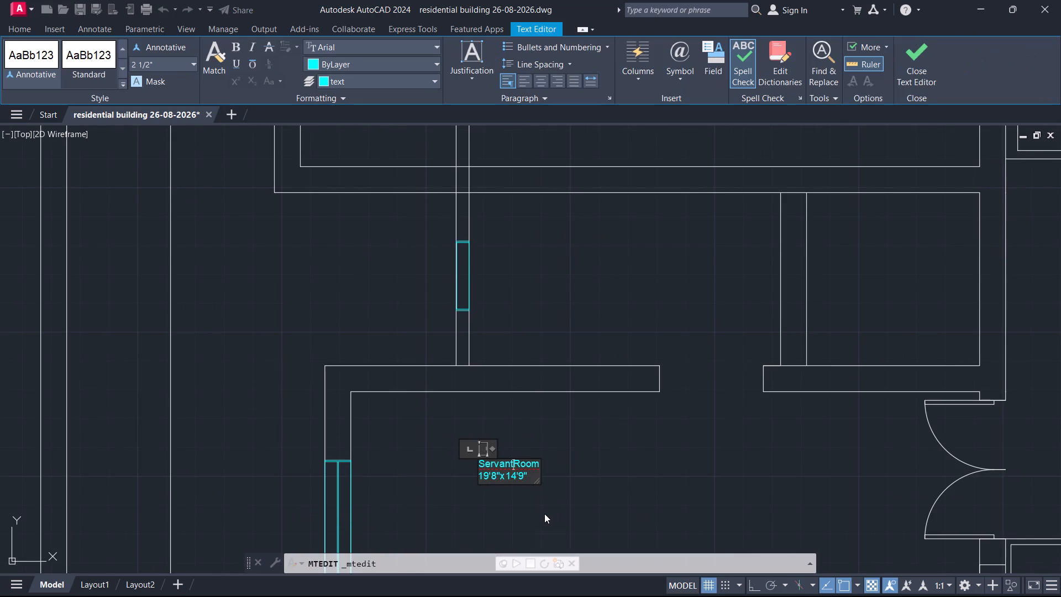
key(Right)
key(Right)
key(Right)
key(Right)
key(Right)
key(Right)
key(Right)
key(Right)
key(Right)
key(Right)
key(Right)
key(Right)
key(Right)
key(BackSpace)
key(BackSpace)
key(BackSpace)
key(BackSpace)
key(BackSpace)
key(BackSpace)
key(BackSpace)
key(BackSpace)
key(BackSpace)
key(BackSpace)
key(BackSpace)
key(BackSpace)
key(BackSpace)
key(BackSpace)
key(BackSpace)
key(BackSpace)
key(BackSpace)
key(BackSpace)
key(BackSpace)
key(BackSpace)
key(Right)
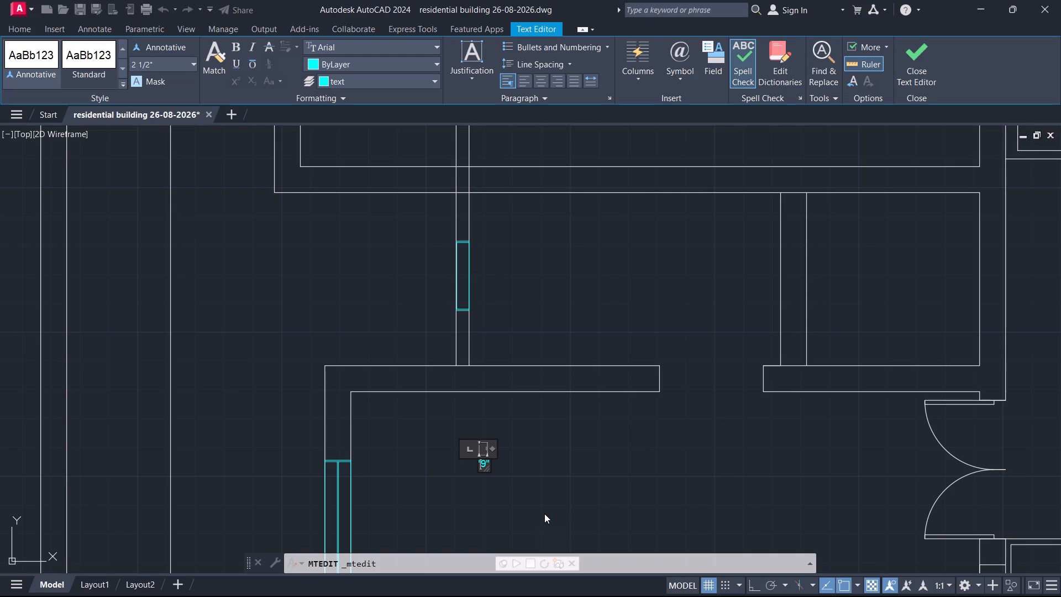
key(Right)
key(BackSpace)
key(BackSpace)
key(BackSpace)
key(BackSpace)
key(o)
text(ffice)
key(r)
text(oom)
Add the room size 18'11"x13'0" as a second line of the OfficeRoom label and finish the text.
key(Return)
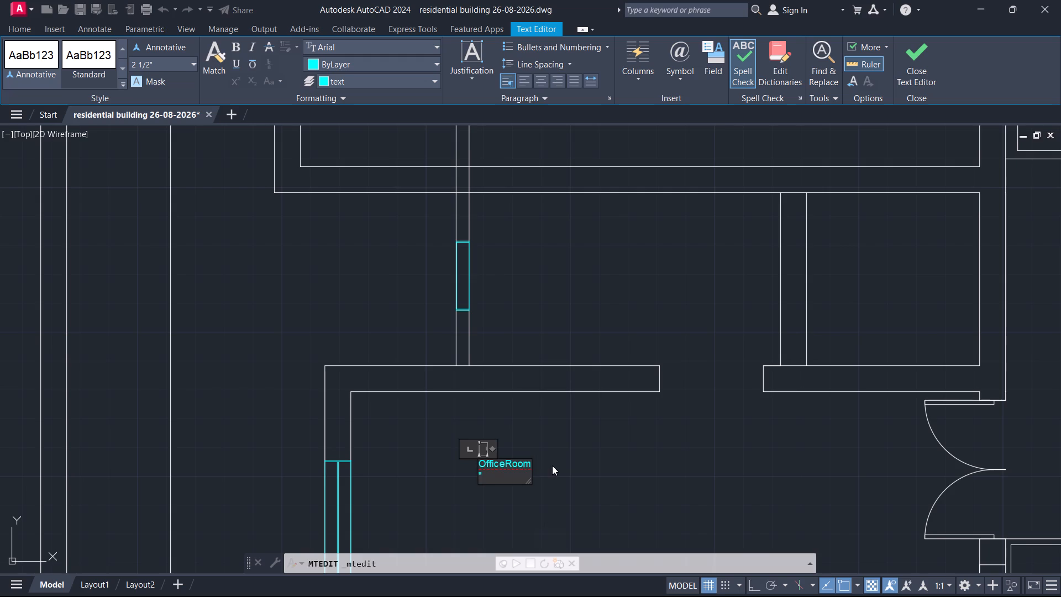
middle_drag(543, 488, 514, 391)
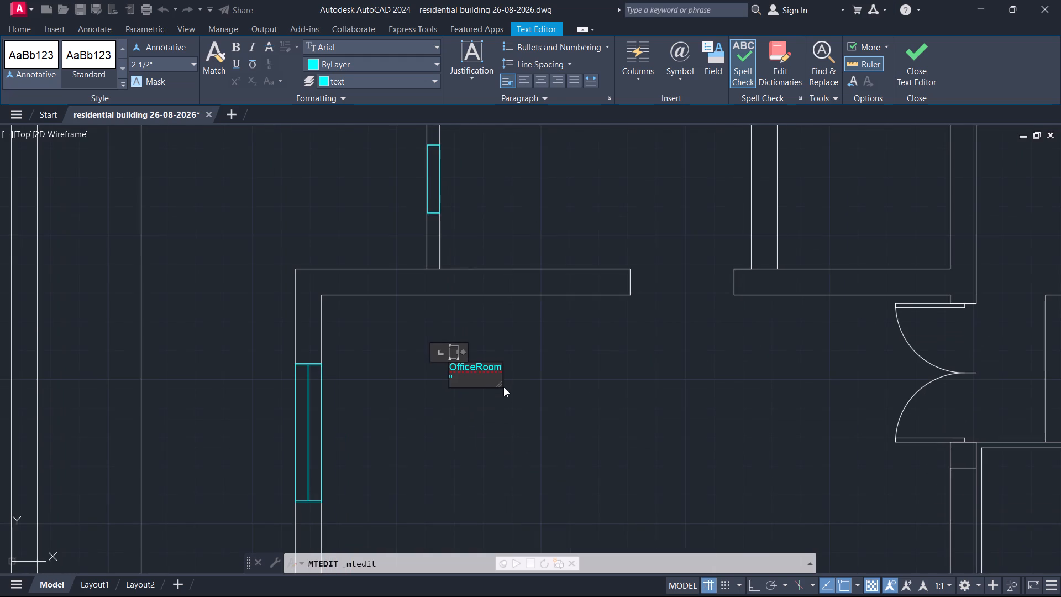
scroll(484, 390, up, 2)
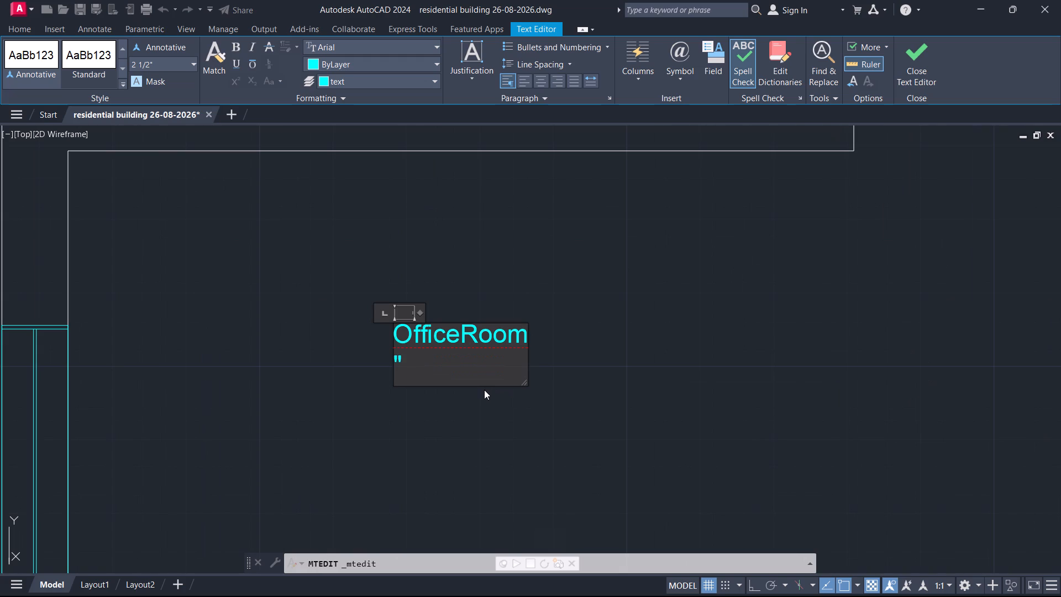
key(1)
text(8')
text(11)
key(Right)
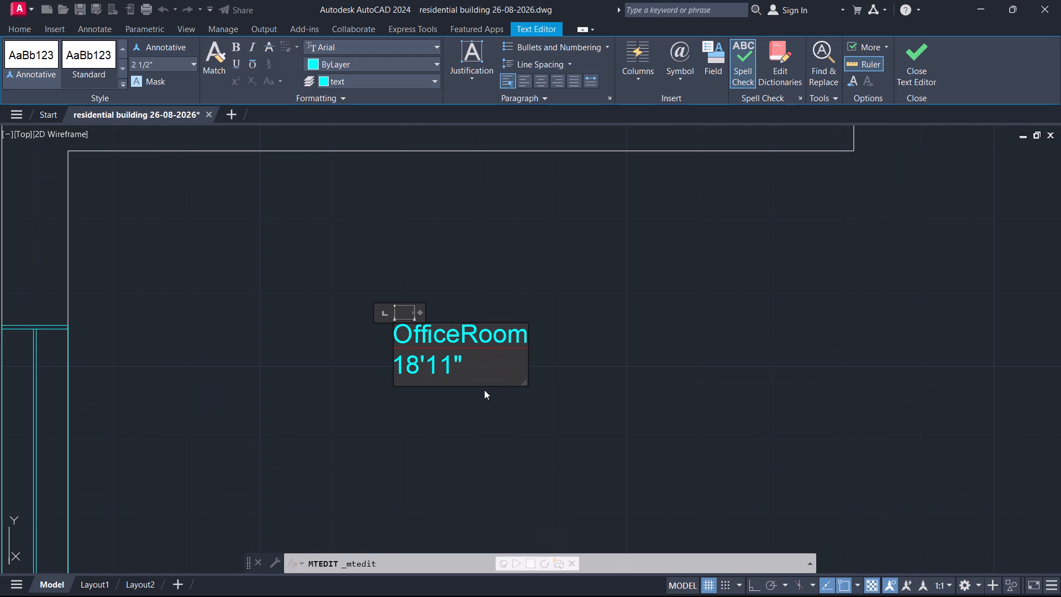
key(x)
text(13)
key(apostrophe)
text(0")
click(525, 404)
Start a multiline text label reading living in the northwestern room of the second floor plan.
scroll(558, 365, down, 3)
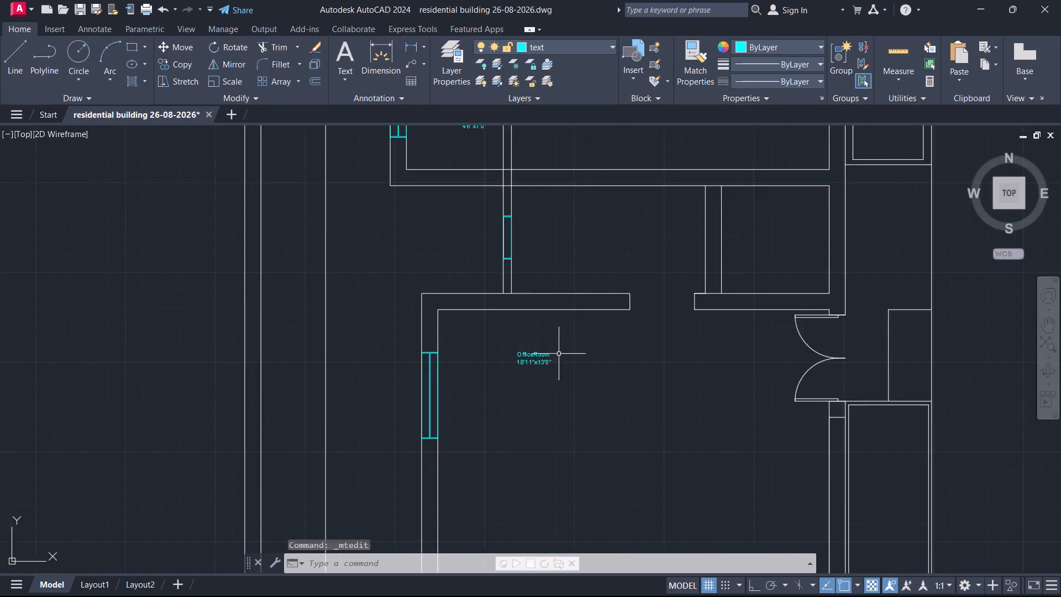
scroll(561, 353, down, 2)
middle_drag(750, 360, 454, 429)
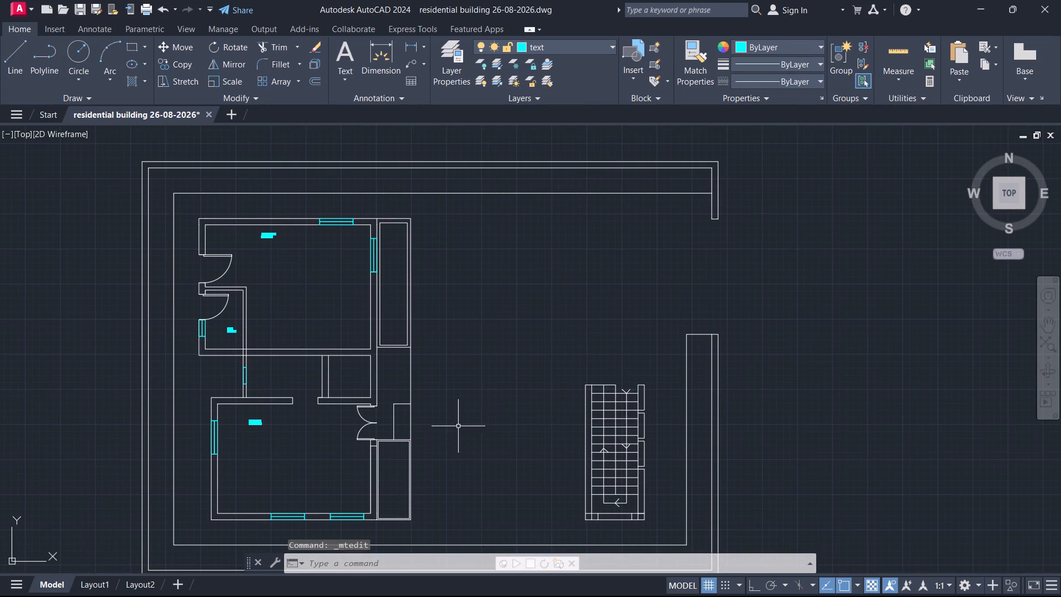
scroll(575, 346, down, 2)
middle_drag(849, 334, 855, 331)
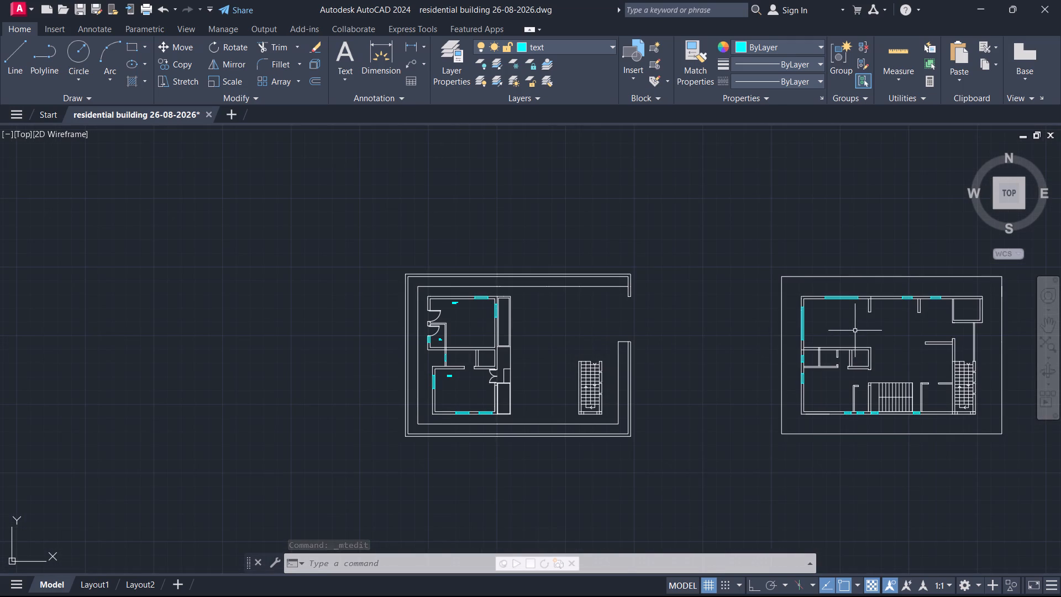
middle_drag(855, 331, 703, 328)
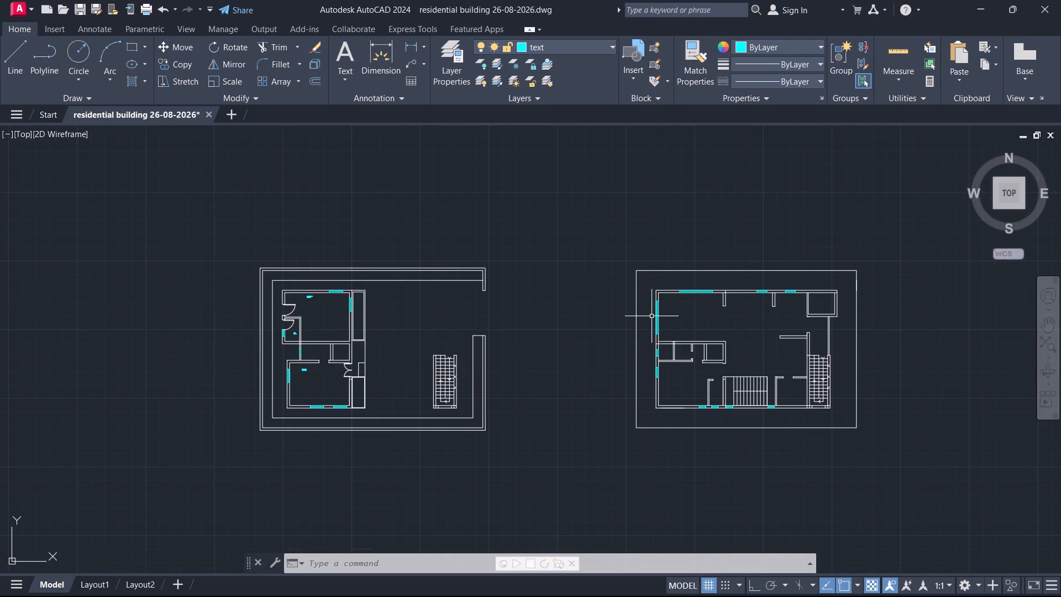
scroll(689, 328, up, 2)
scroll(353, 332, down, 2)
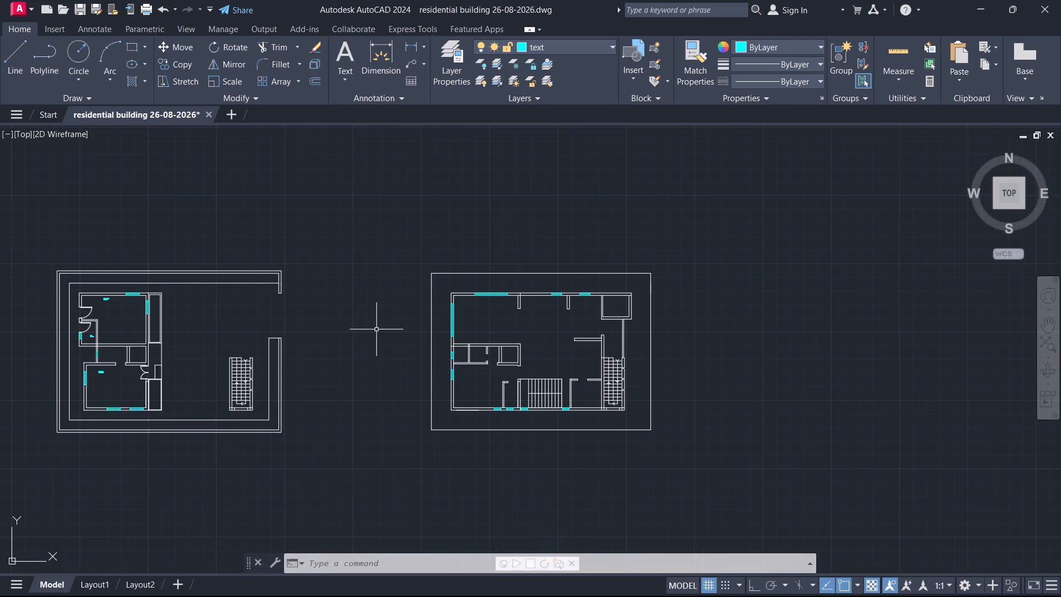
scroll(470, 324, up, 2)
text(mt)
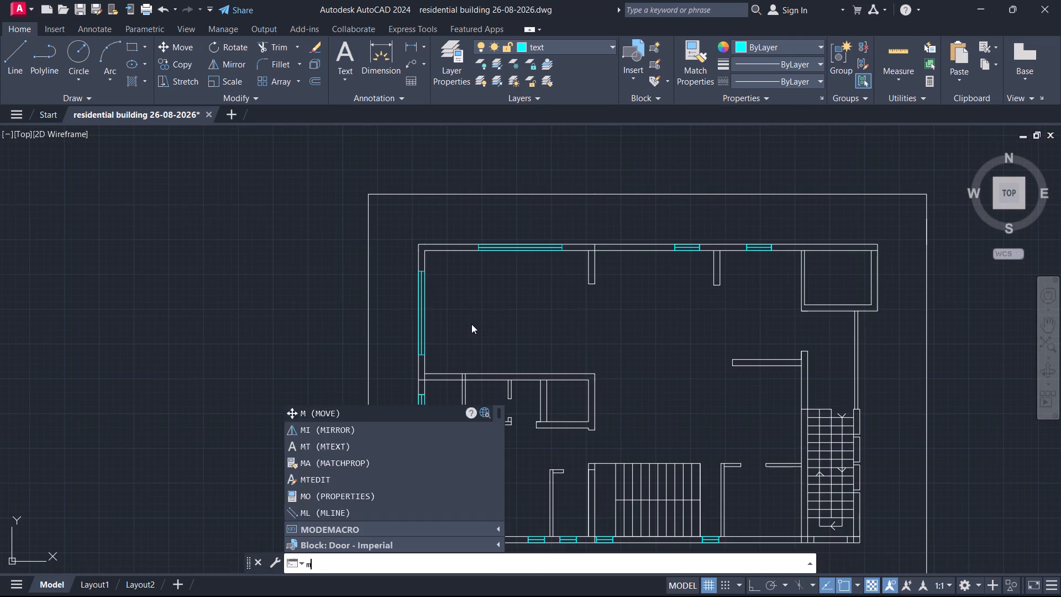
key(Return)
click(463, 314)
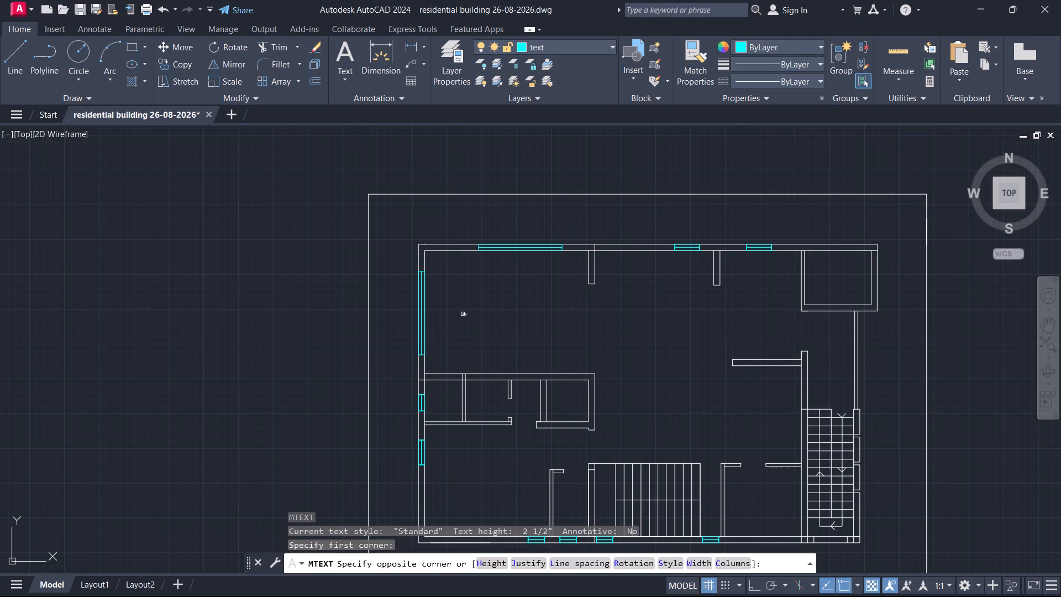
click(460, 282)
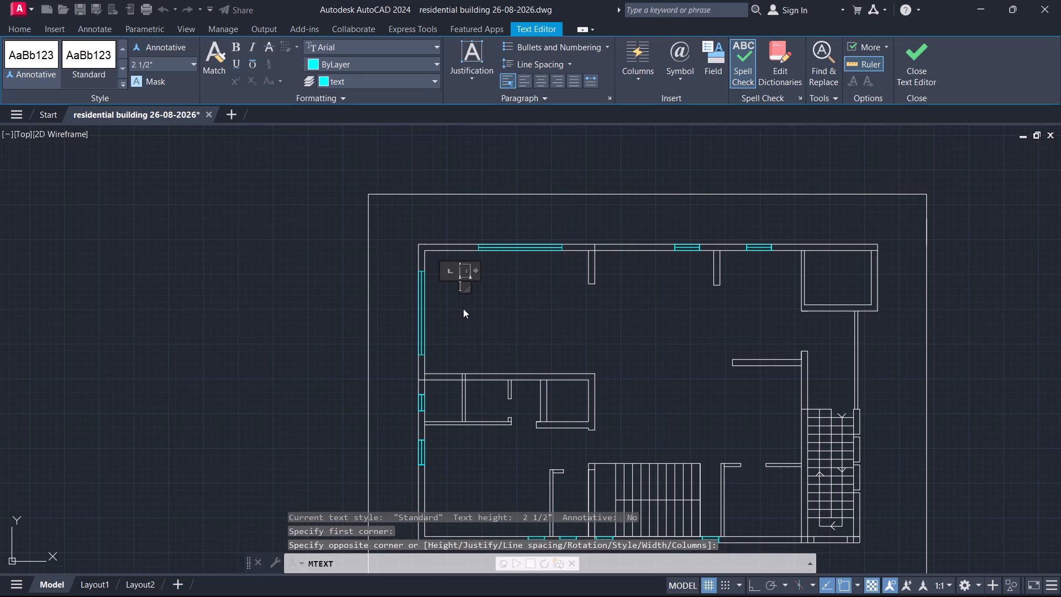
text(li)
text(ving)
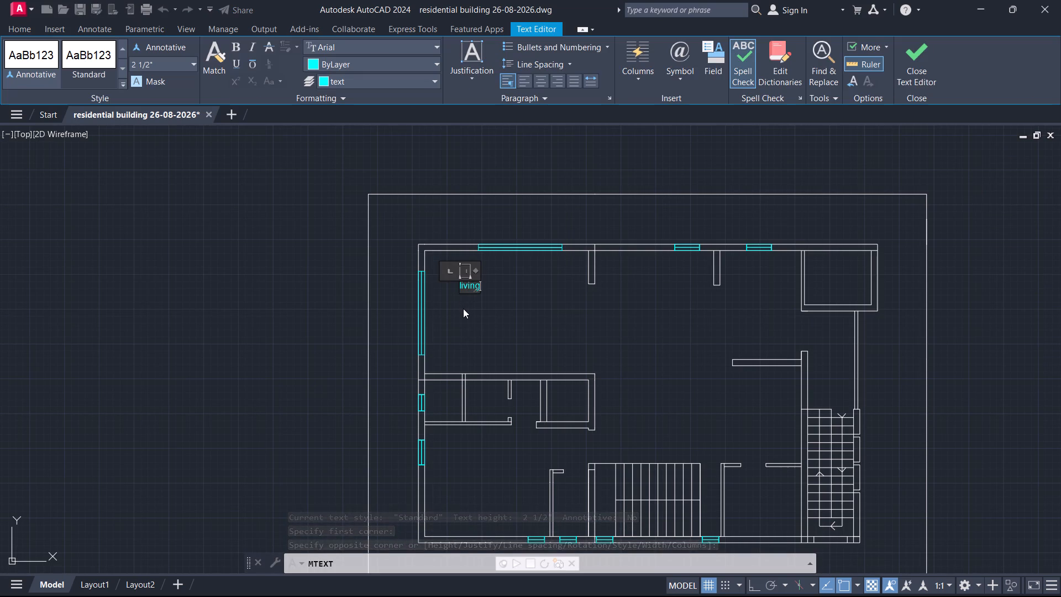
Add the room size 19'3"x14'9" as a second line of the living label and finish the text.
key(Return)
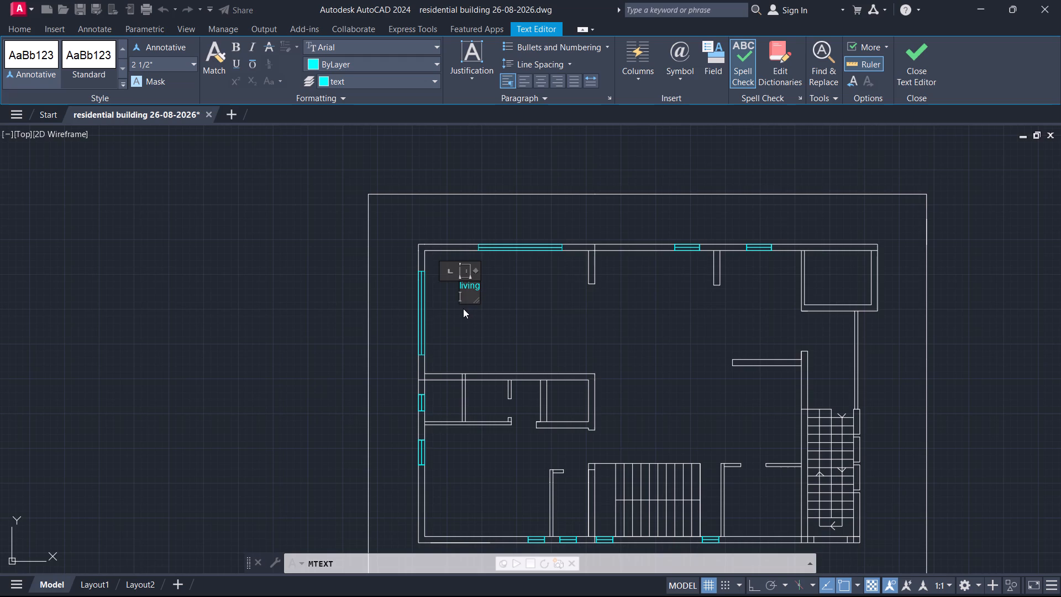
text(19'3")
key(x)
text(14)
text('9")
click(508, 311)
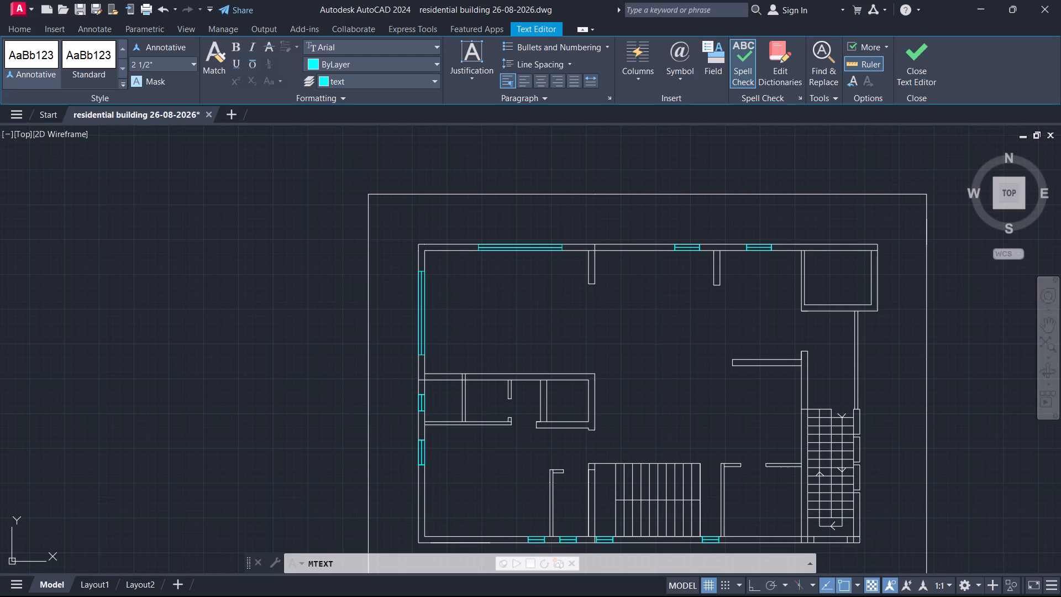
Scale the living label up freehand to about six times its size, based at its upper-left corner.
scroll(471, 285, up, 3)
click(440, 277)
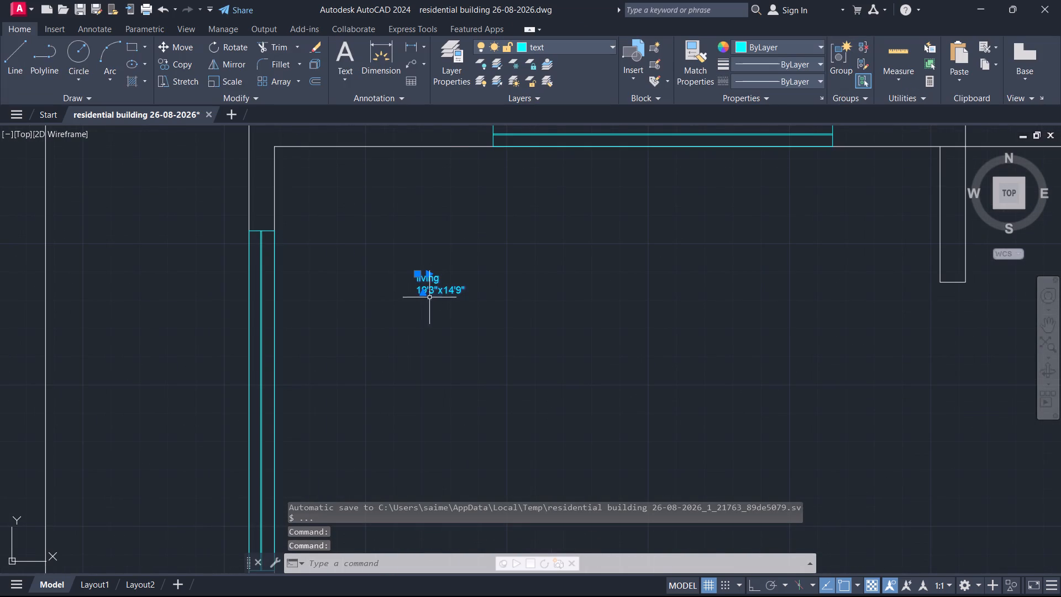
text(sc)
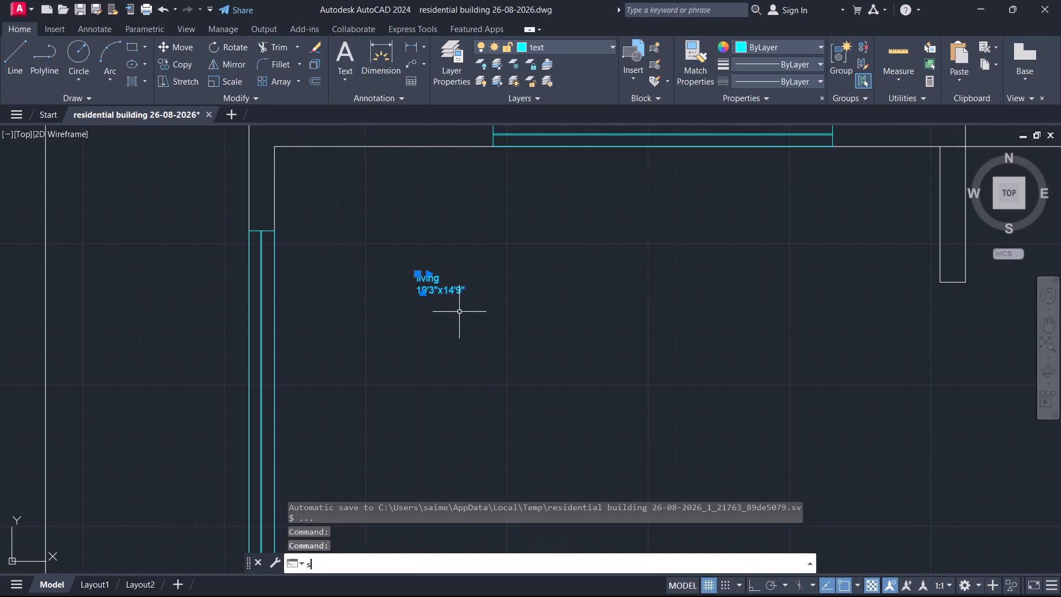
key(Return)
click(414, 269)
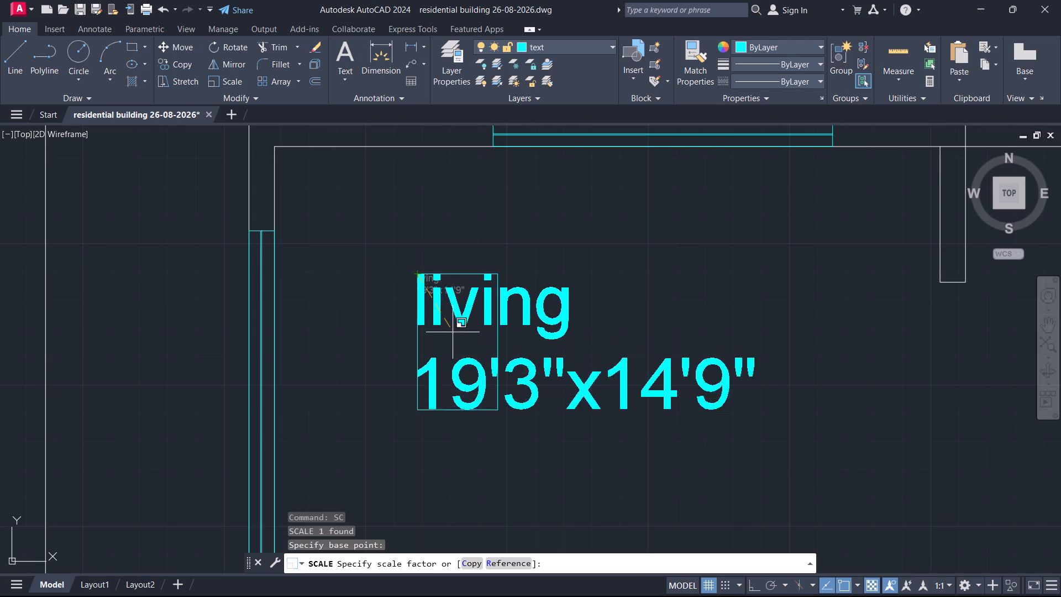
click(448, 322)
Copy the living label from its upper-left corner into the southwestern room of the second floor plan.
click(508, 300)
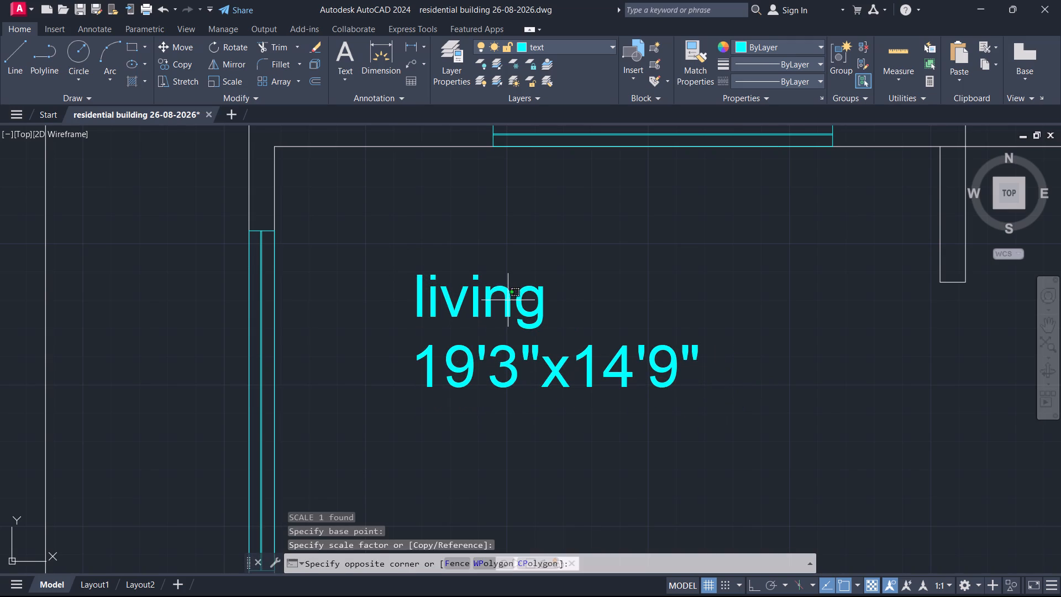
click(465, 323)
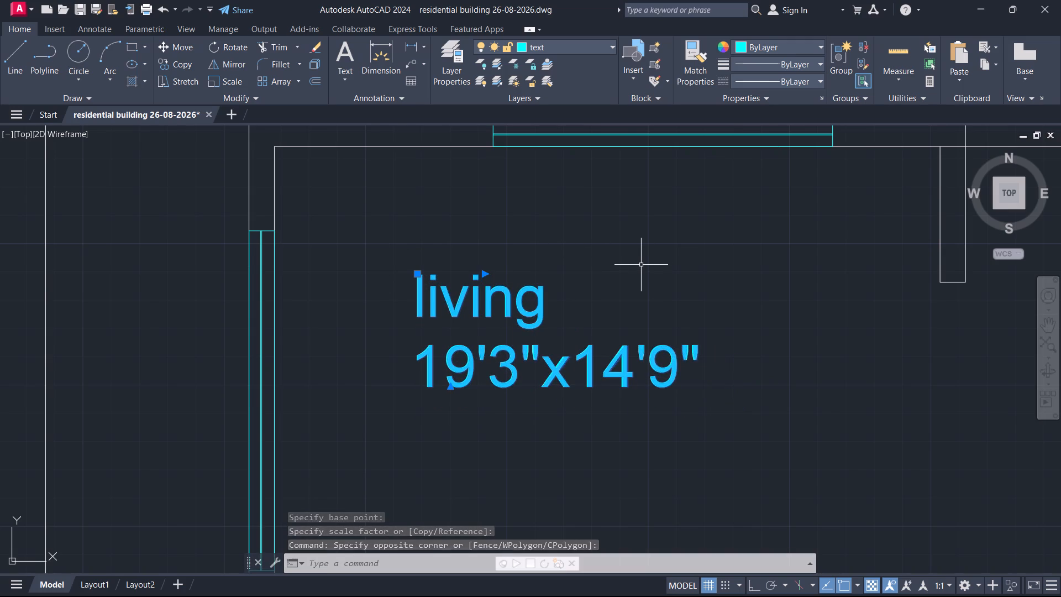
text(co)
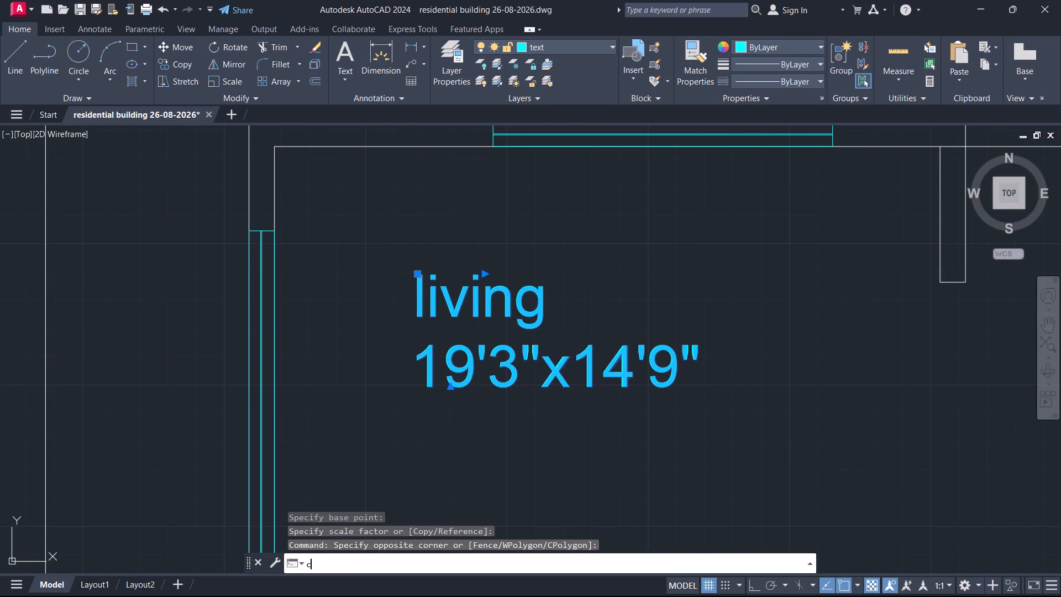
key(Return)
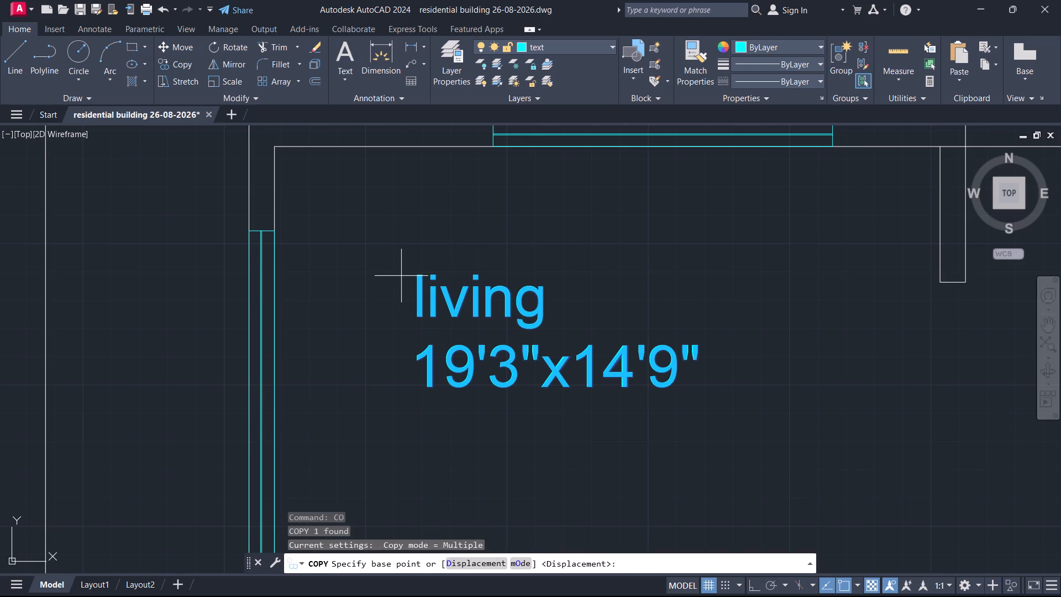
click(414, 274)
scroll(455, 234, down, 3)
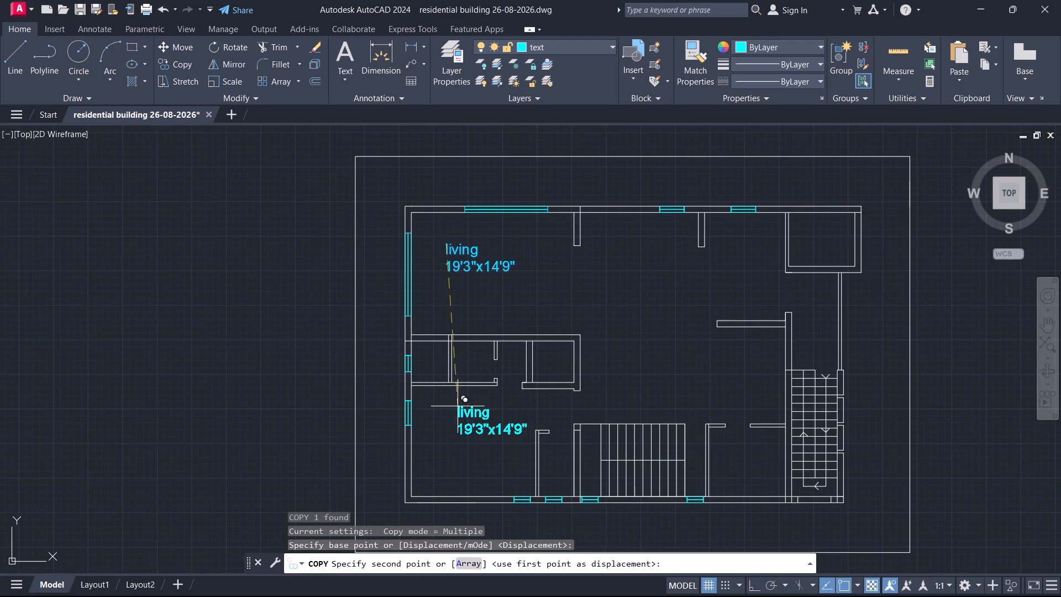
scroll(433, 432, up, 2)
click(440, 395)
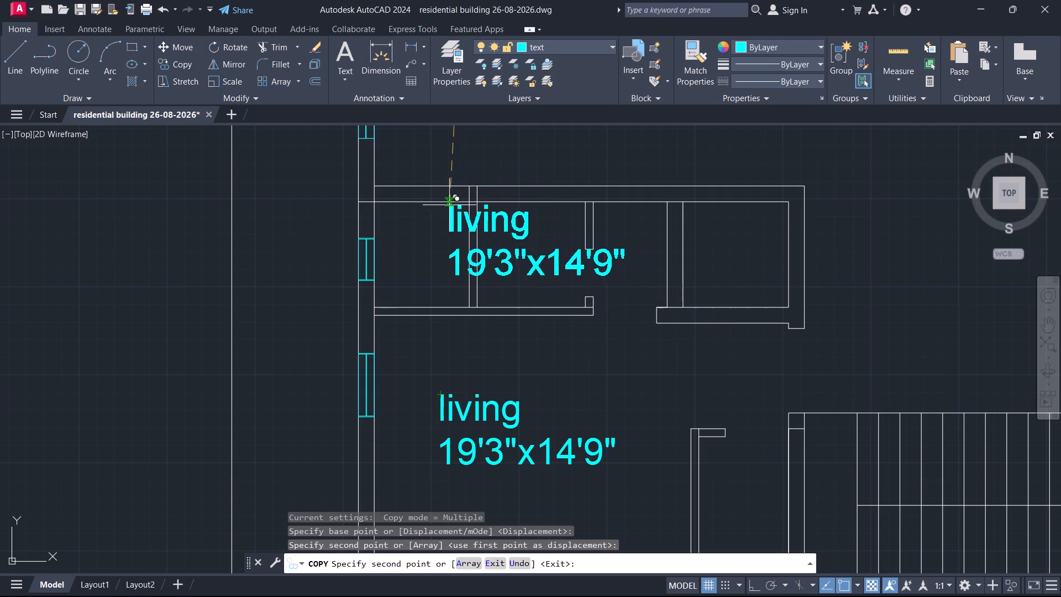
Place four more copies of the living label: in the central hall, the northeastern room, the northeastern corner enclosure, and below the short wall by the eastern stairs.
scroll(449, 205, up, 2)
scroll(292, 222, down, 5)
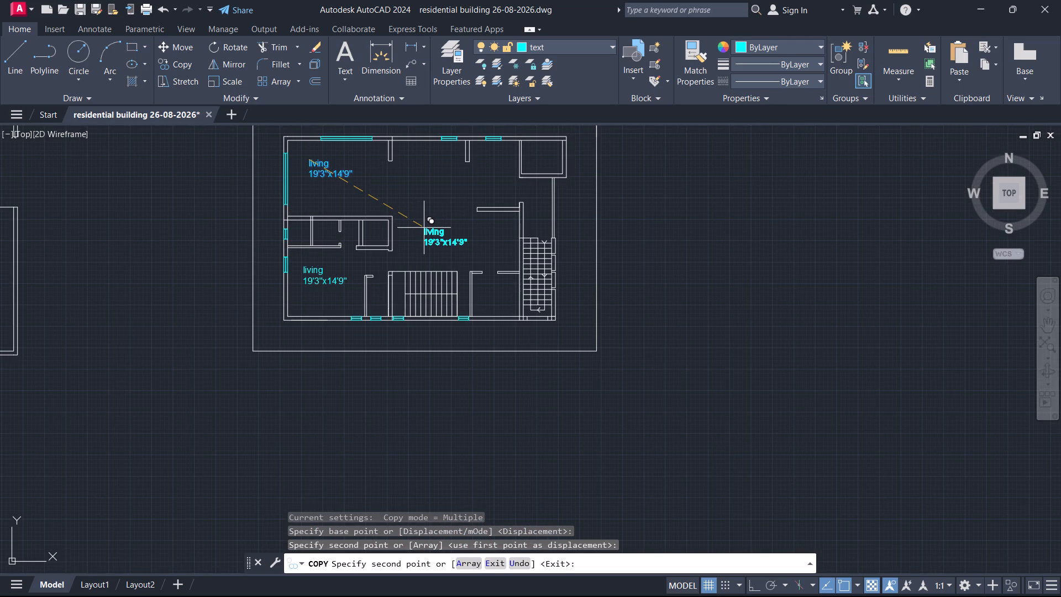
click(407, 227)
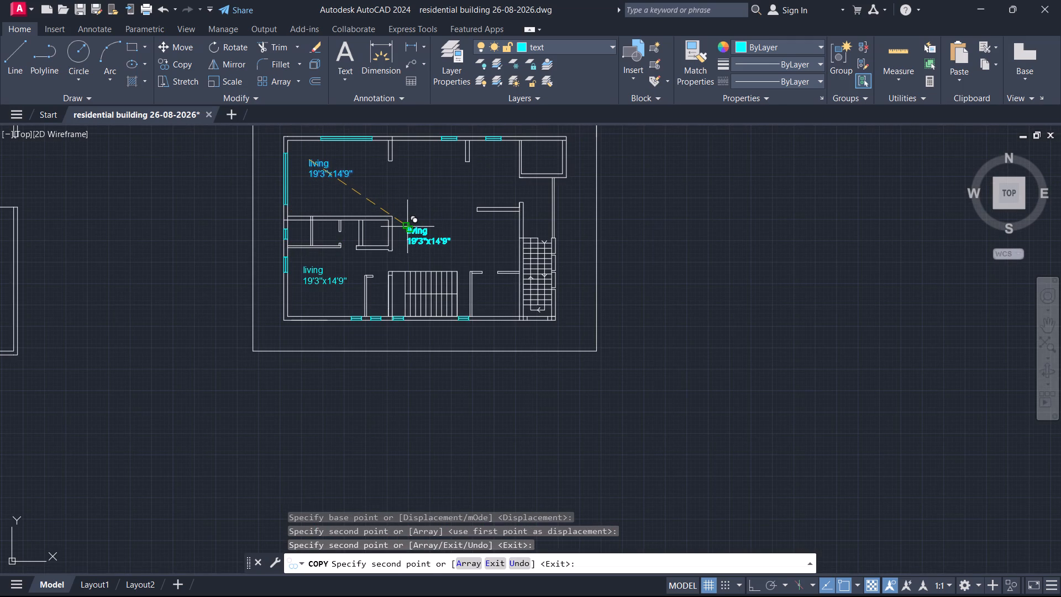
scroll(474, 155, up, 2)
click(474, 141)
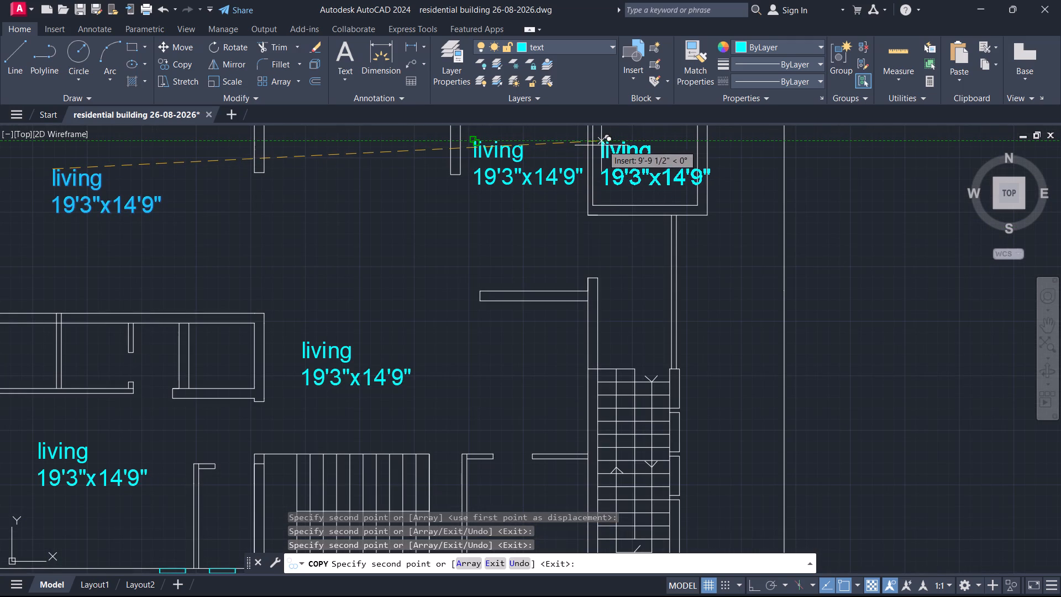
click(601, 145)
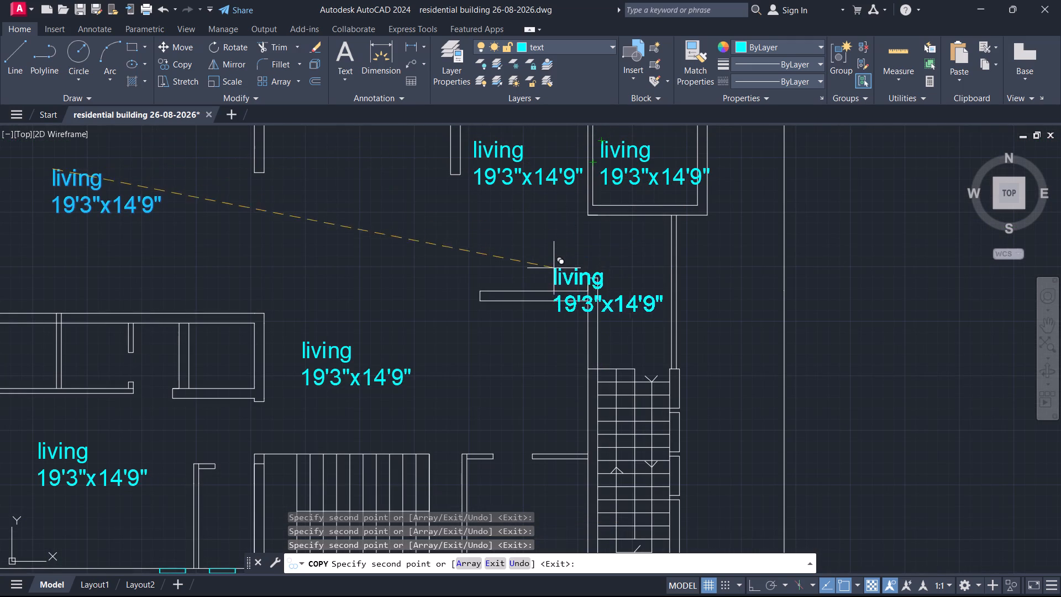
click(484, 316)
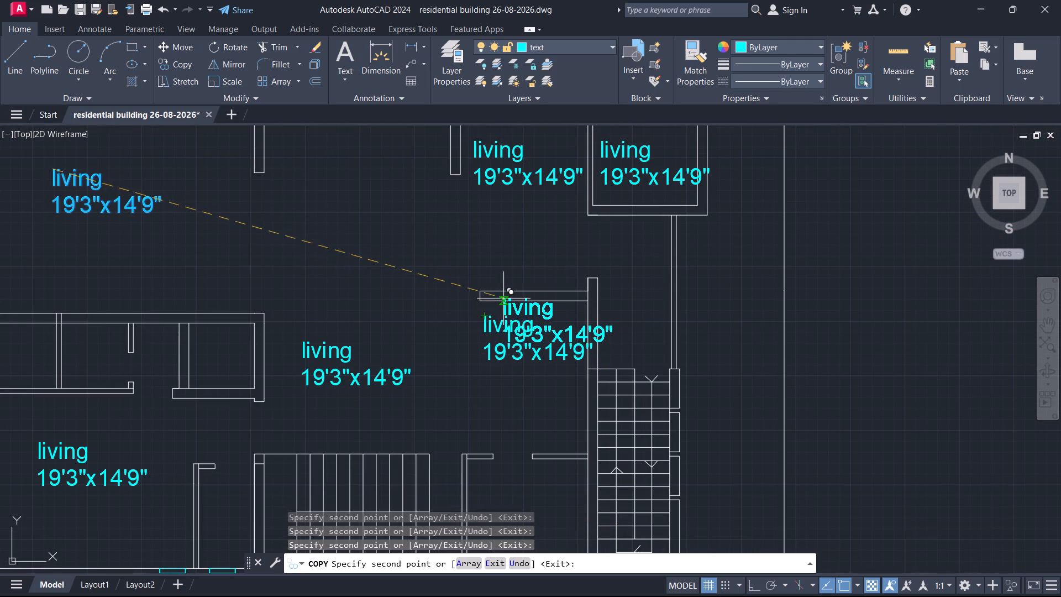
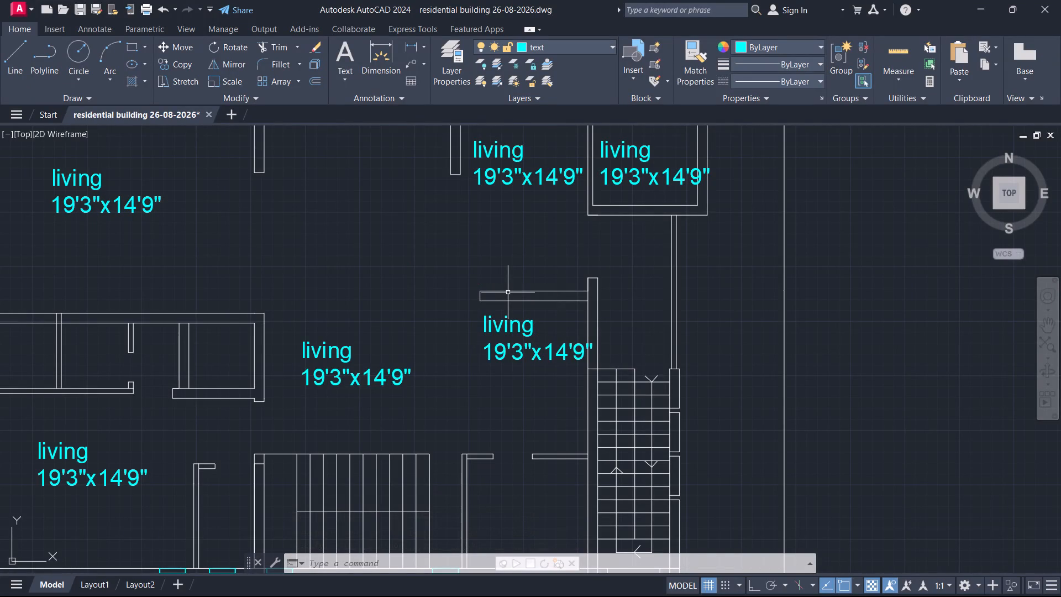
Replace the text of the living label in the northeastern corner enclosure with "pooja" and a second line 8'0"x6'6".
double_click(618, 158)
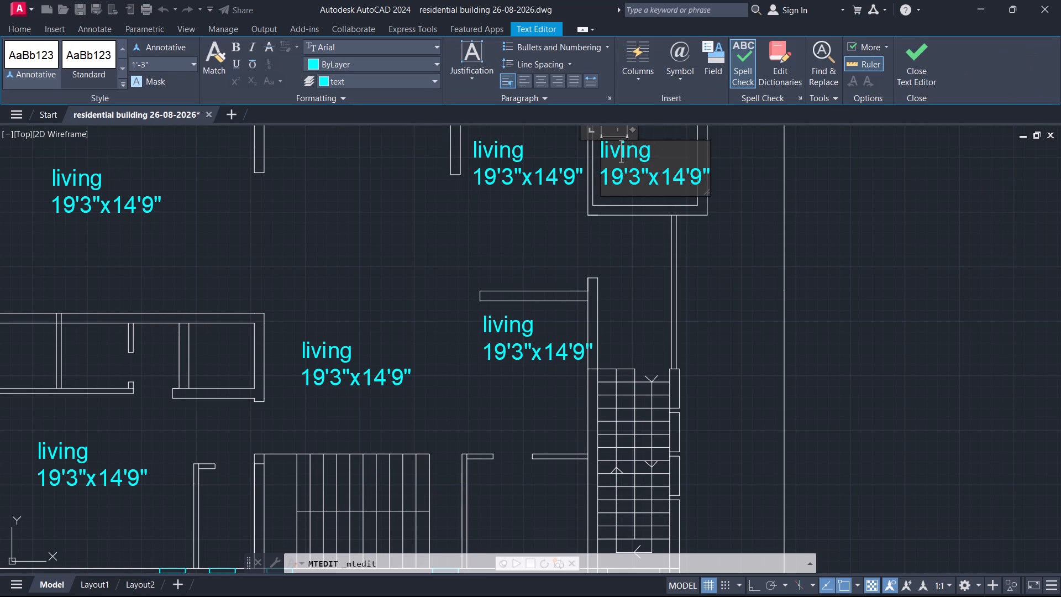
key(Right)
key(Right)
key(Right)
key(Right)
key(Right)
key(Right)
key(Right)
key(Right)
key(Right)
key(Right)
key(Right)
key(Right)
key(Right)
key(Right)
key(Right)
key(Right)
key(Right)
key(Right)
key(Right)
key(Right)
key(BackSpace)
key(BackSpace)
key(BackSpace)
key(BackSpace)
key(BackSpace)
key(BackSpace)
key(BackSpace)
key(BackSpace)
key(BackSpace)
key(BackSpace)
key(BackSpace)
key(BackSpace)
key(BackSpace)
key(BackSpace)
key(BackSpace)
key(BackSpace)
key(BackSpace)
key(BackSpace)
key(BackSpace)
key(BackSpace)
text(pooja)
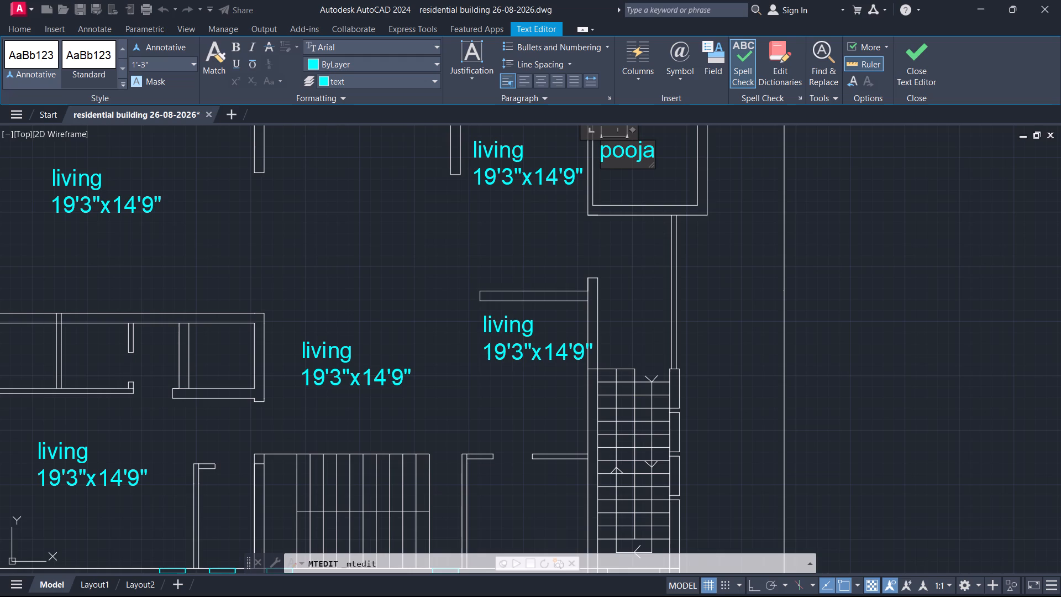
key(Return)
key(8)
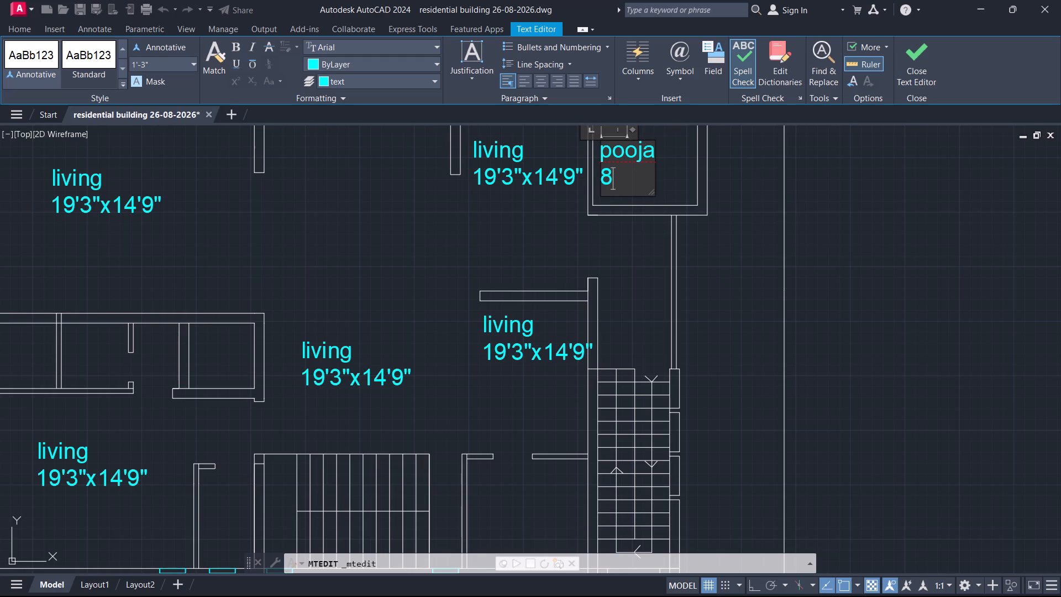
key(apostrophe)
text(0")
key(x)
text(6'6)
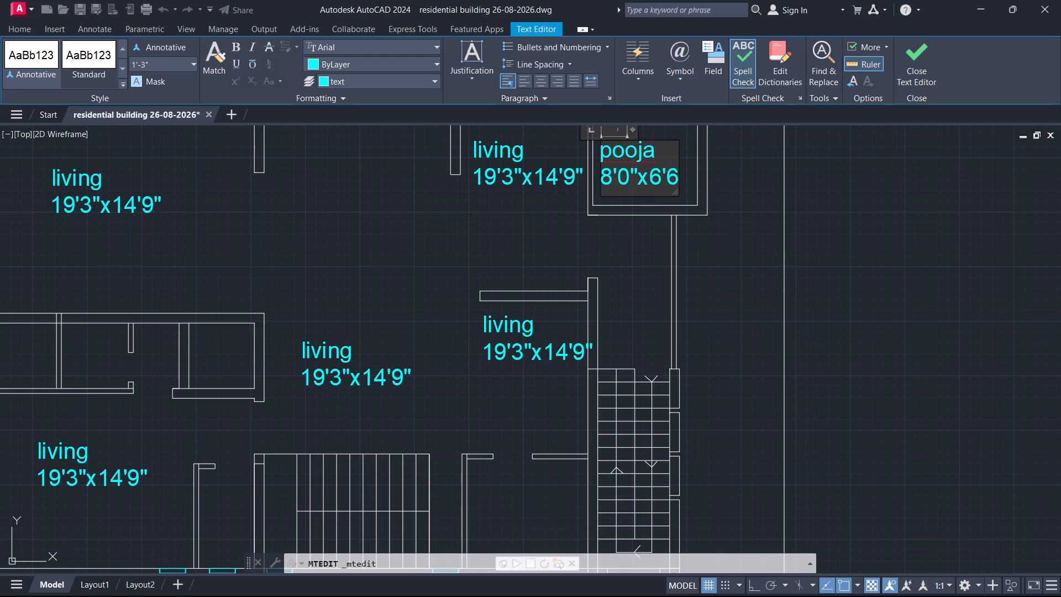
key(shift+quotedbl)
click(576, 219)
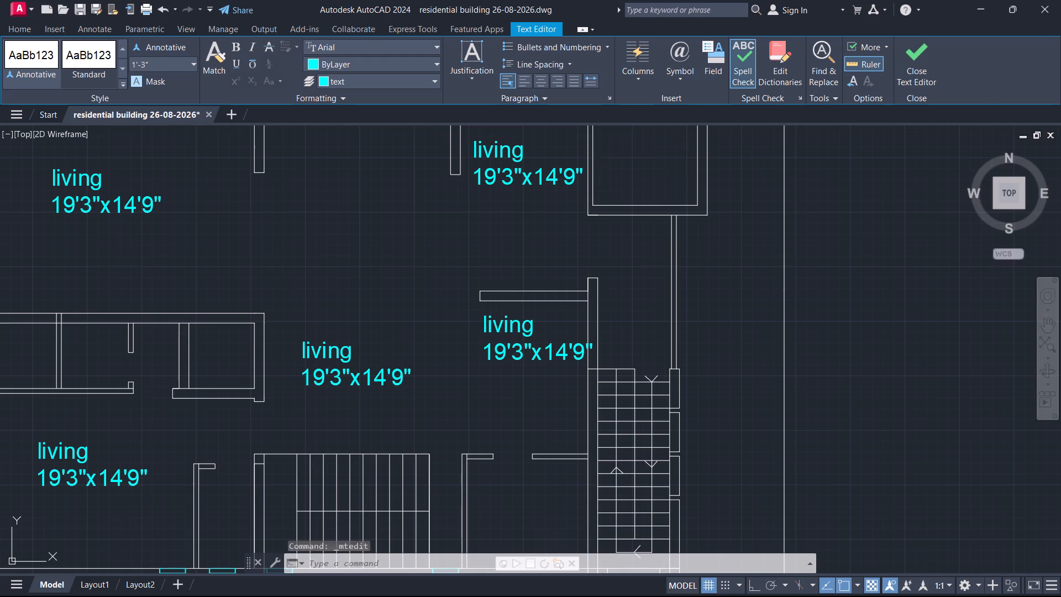
Replace the text of the living label just west of the pooja enclosure with "drawing" and a second line 9'3"x8'3".
double_click(534, 184)
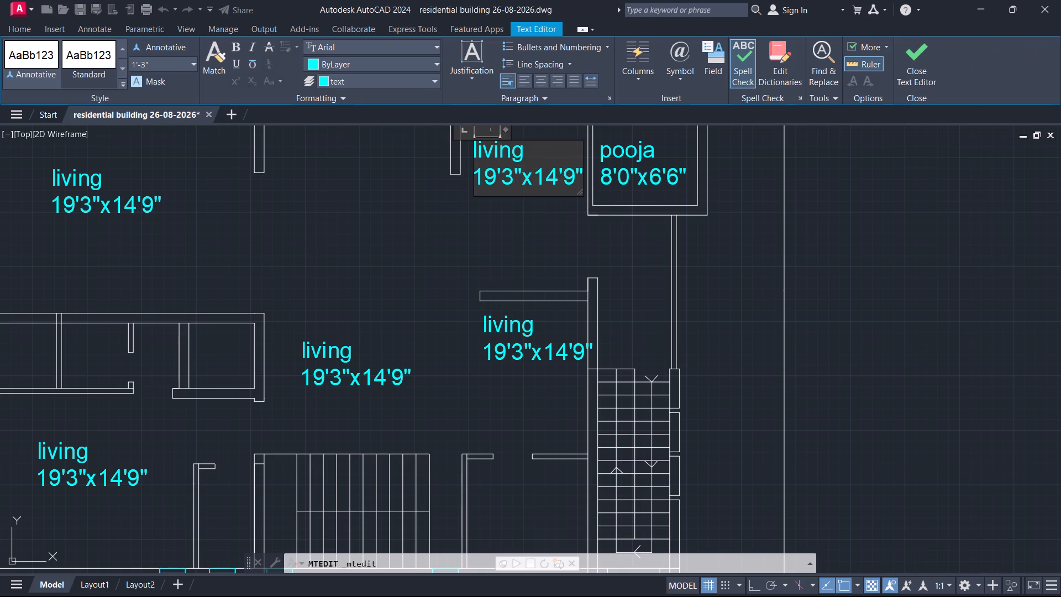
key(Right)
key(Right)
key(Right)
key(Right)
key(Right)
key(Right)
key(Right)
key(Right)
key(Right)
key(Right)
key(Right)
key(Right)
key(Right)
key(Right)
key(Right)
key(Right)
key(Right)
key(Right)
key(BackSpace)
key(BackSpace)
key(BackSpace)
key(BackSpace)
key(BackSpace)
key(BackSpace)
key(BackSpace)
key(BackSpace)
key(BackSpace)
key(BackSpace)
key(BackSpace)
key(BackSpace)
key(BackSpace)
key(BackSpace)
key(BackSpace)
key(BackSpace)
key(BackSpace)
key(BackSpace)
key(BackSpace)
key(BackSpace)
text(drawing)
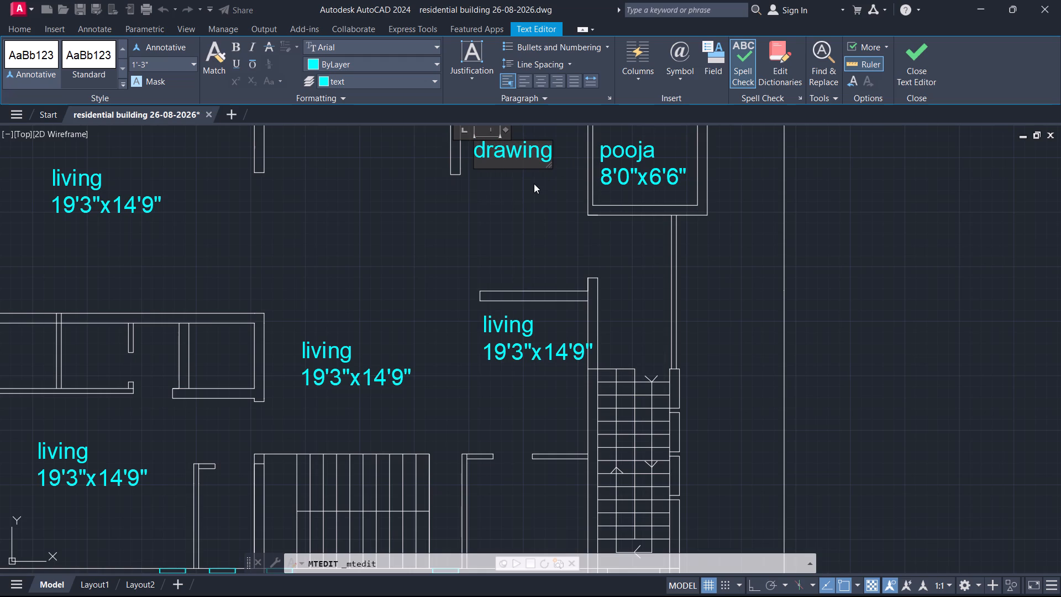
key(Return)
text(9'3")
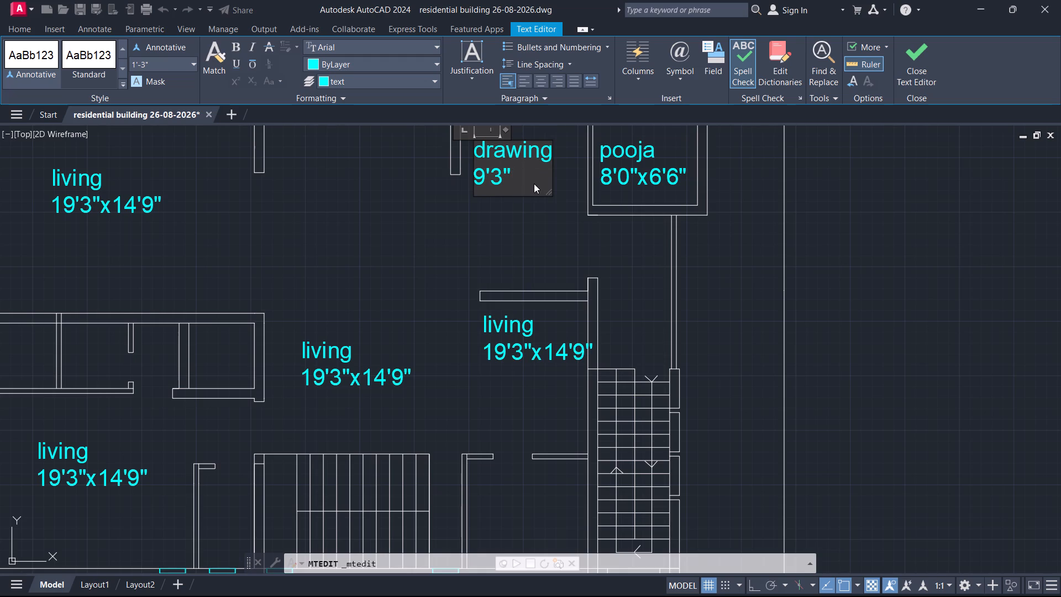
key(x)
text(8'3")
click(533, 211)
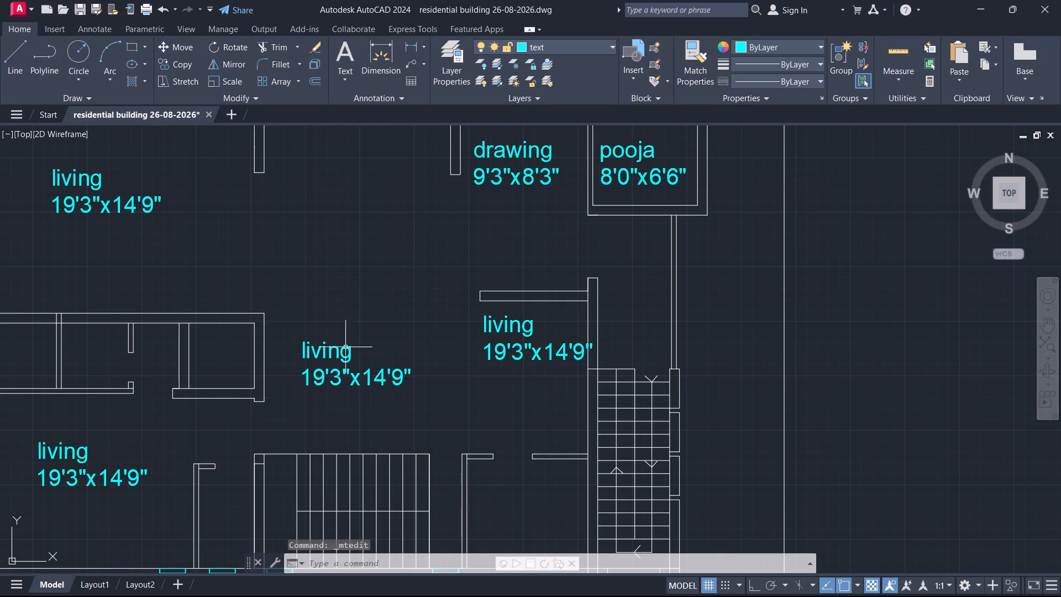
Replace the text of the living label in the central hall with "dining" and a second line 14'3"x11'0".
double_click(327, 350)
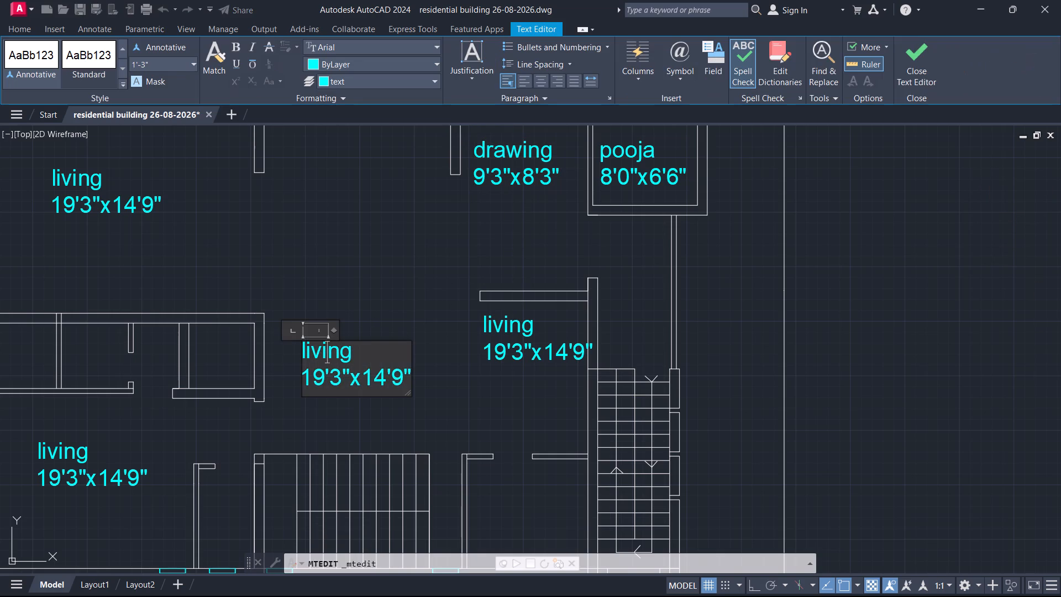
key(Right)
key(Right)
key(Right)
key(Right)
key(Right)
key(Right)
key(Right)
key(Right)
key(Right)
key(Right)
key(Right)
key(Right)
key(Right)
key(Right)
key(Right)
key(Right)
key(Right)
key(Right)
key(Right)
key(Right)
key(BackSpace)
key(BackSpace)
key(BackSpace)
key(BackSpace)
key(BackSpace)
key(BackSpace)
key(BackSpace)
key(BackSpace)
key(BackSpace)
key(BackSpace)
key(BackSpace)
key(BackSpace)
key(BackSpace)
key(BackSpace)
key(BackSpace)
key(BackSpace)
key(BackSpace)
key(BackSpace)
key(BackSpace)
key(BackSpace)
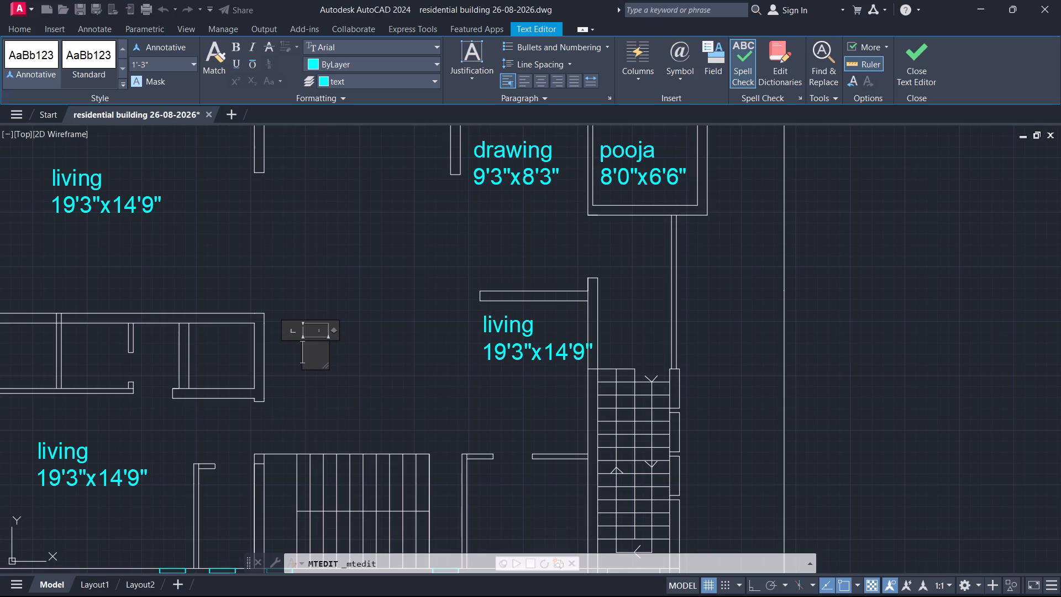
text(di)
text(ni)
text(ng)
key(Return)
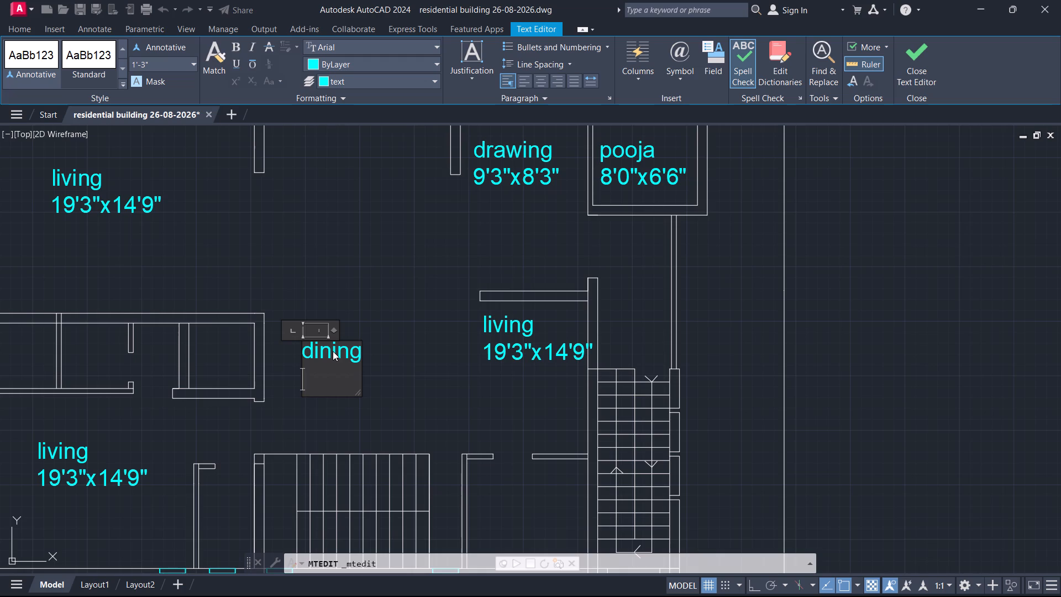
text(14'3")
key(x)
text(11'0")
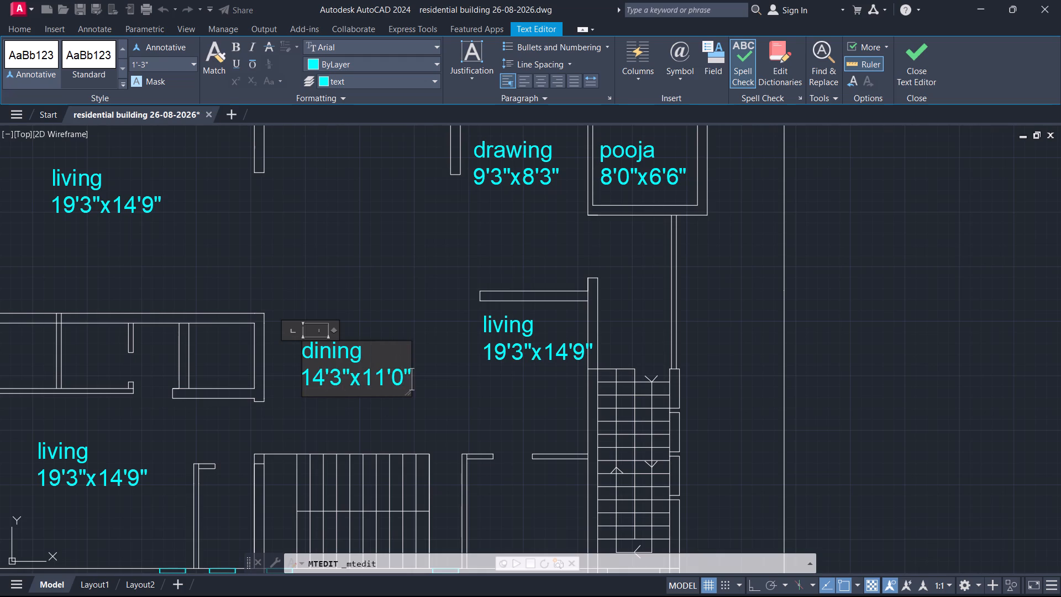
click(387, 407)
middle_drag(401, 410, 627, 349)
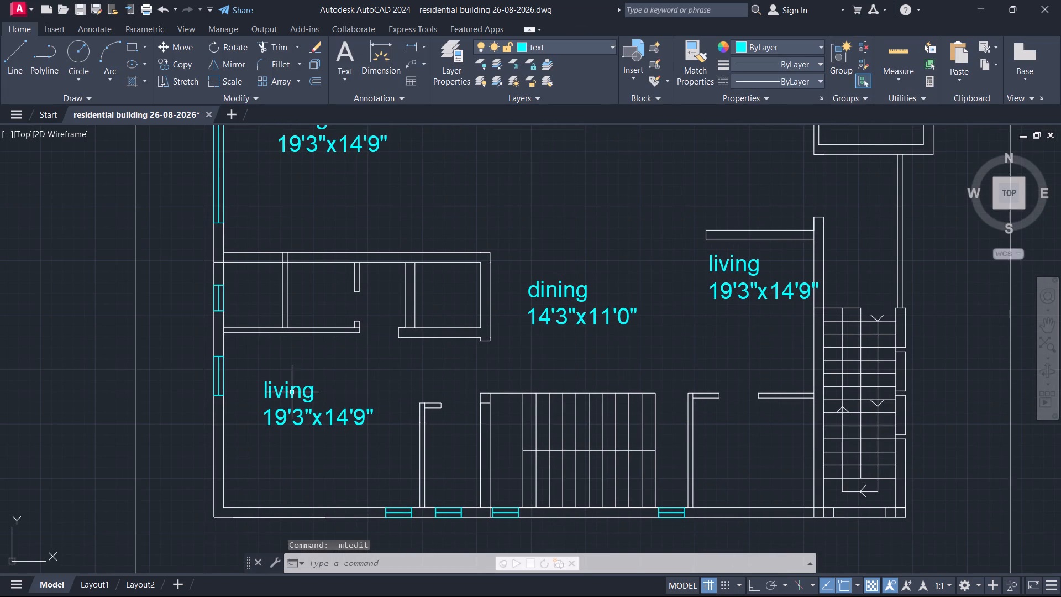
Replace the text of the living label in the southwestern room with "G.Bedroom" and a second line 14'3"x13'0".
double_click(291, 392)
key(Right)
key(Right)
key(Right)
key(Right)
key(Right)
key(Right)
key(Right)
key(Right)
key(Right)
key(Right)
key(Right)
key(Right)
key(Right)
key(Right)
key(Right)
key(Right)
key(Right)
key(Right)
key(Right)
key(Right)
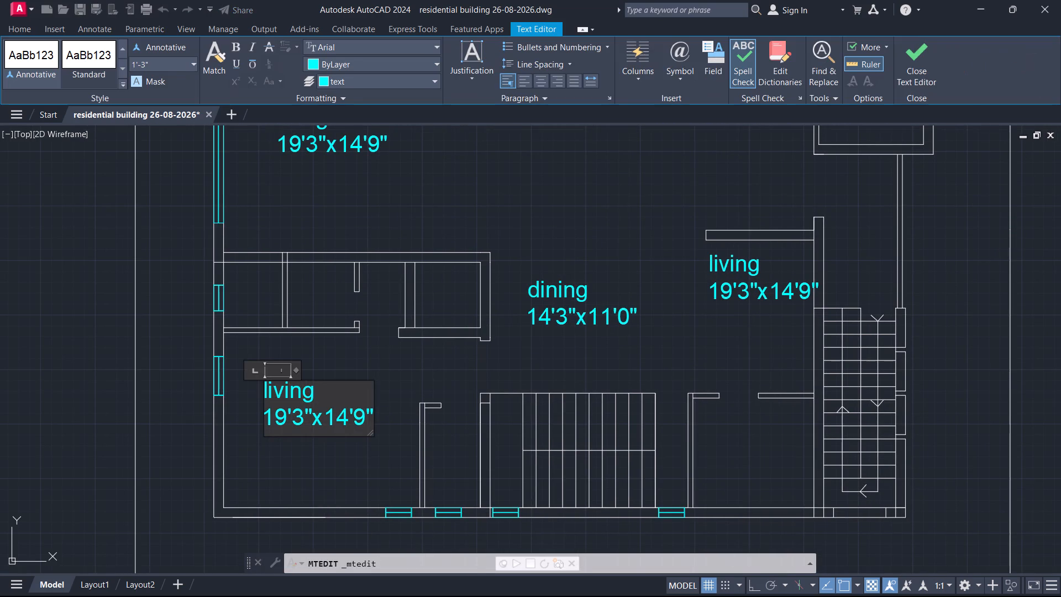
key(BackSpace)
key(BackSpace)
key(BackSpace)
key(BackSpace)
key(BackSpace)
key(BackSpace)
key(BackSpace)
key(BackSpace)
key(BackSpace)
key(BackSpace)
key(BackSpace)
key(BackSpace)
key(BackSpace)
key(BackSpace)
key(BackSpace)
key(BackSpace)
key(BackSpace)
key(BackSpace)
key(BackSpace)
key(BackSpace)
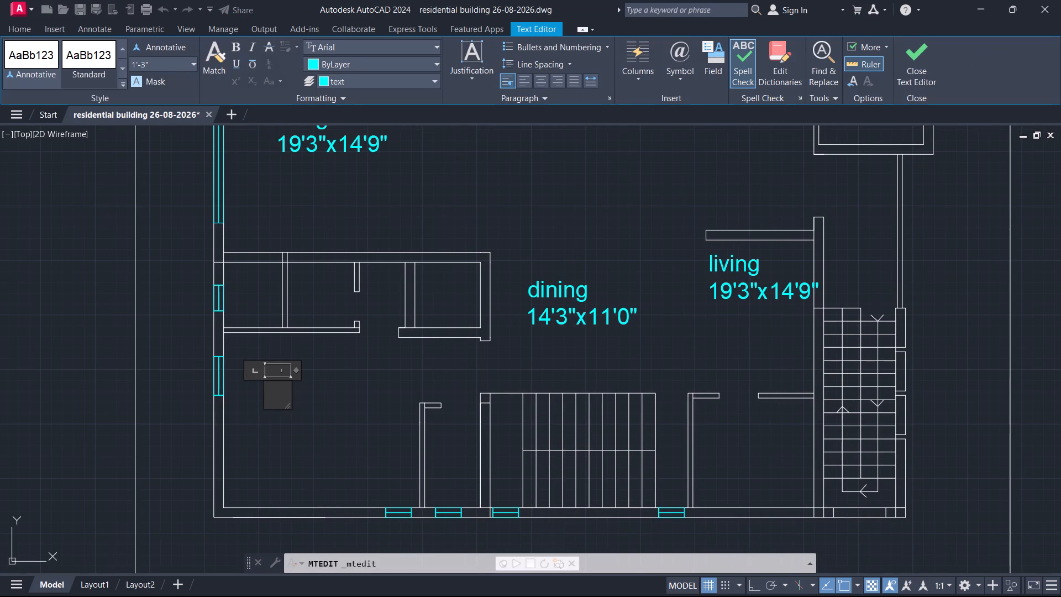
key(g)
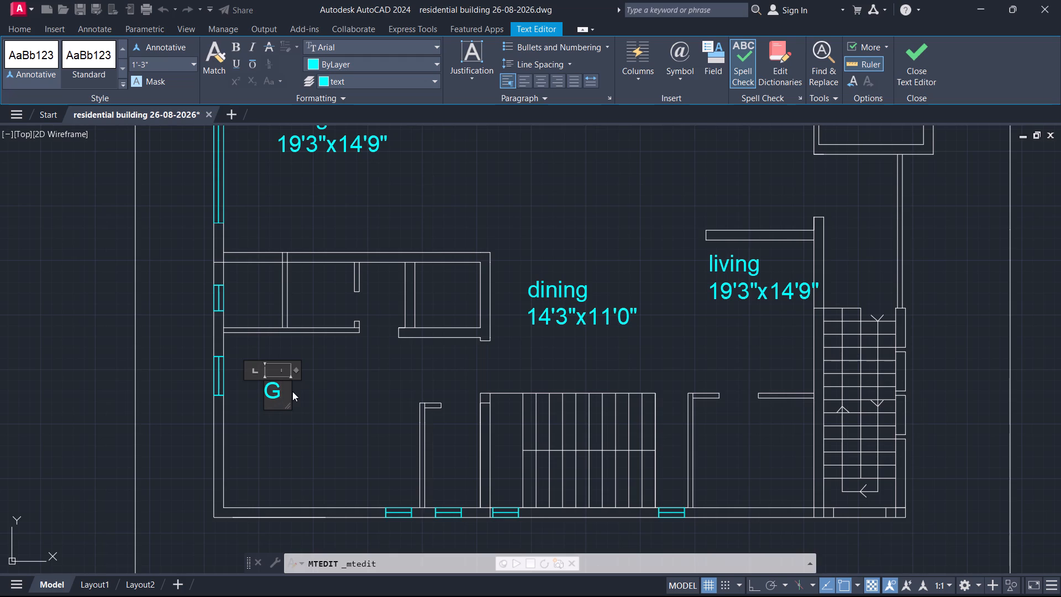
key(period)
key(b)
text(edroom)
key(Return)
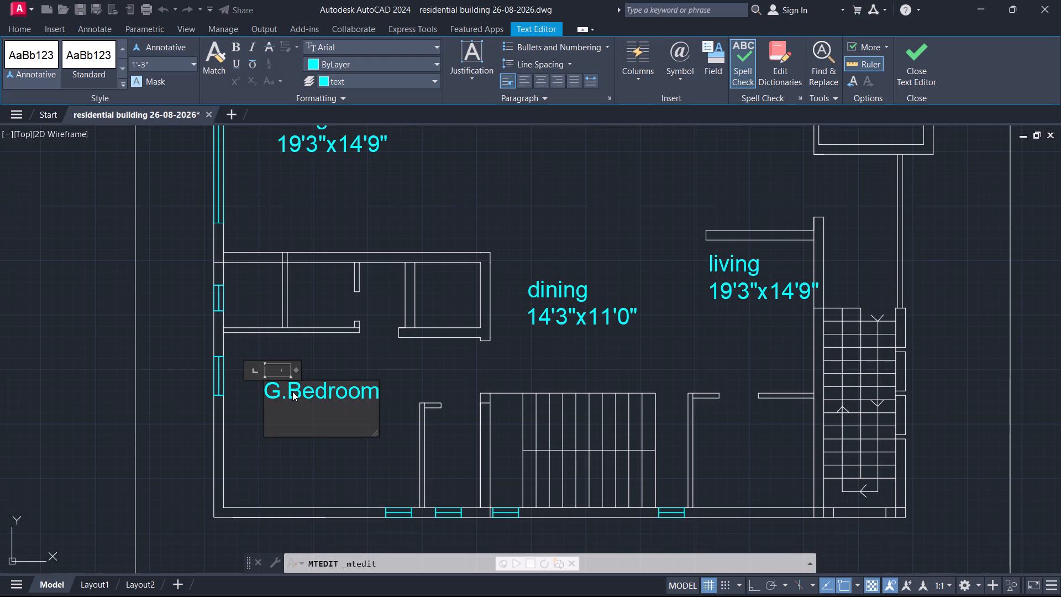
text(14)
text('3")
key(x)
text(13'0")
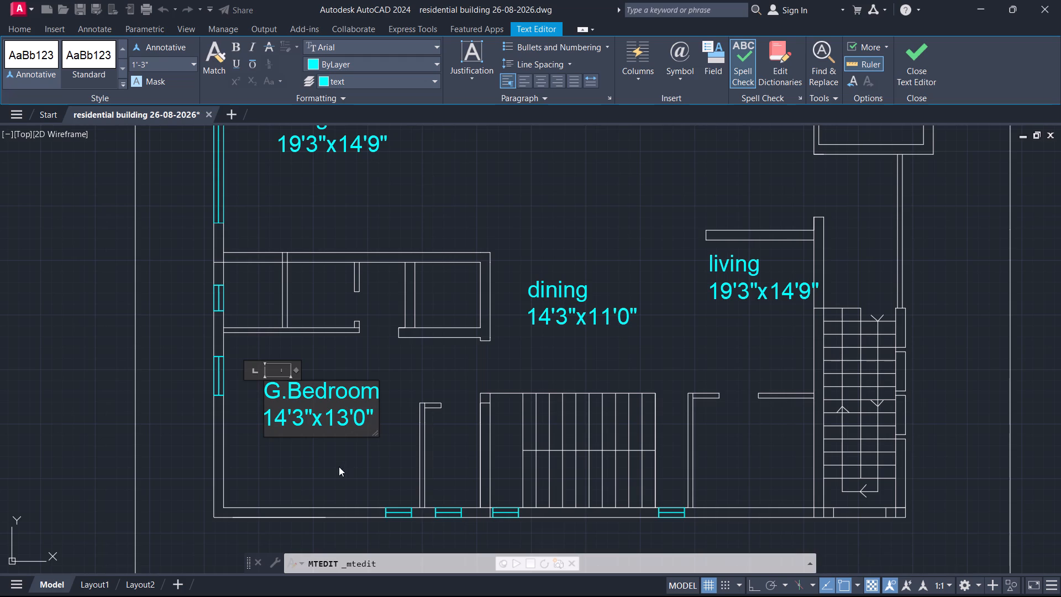
click(339, 467)
Copy the whole labelled floor plan with its outer boundary to the empty area east of it, level with the original.
scroll(370, 427, down, 1)
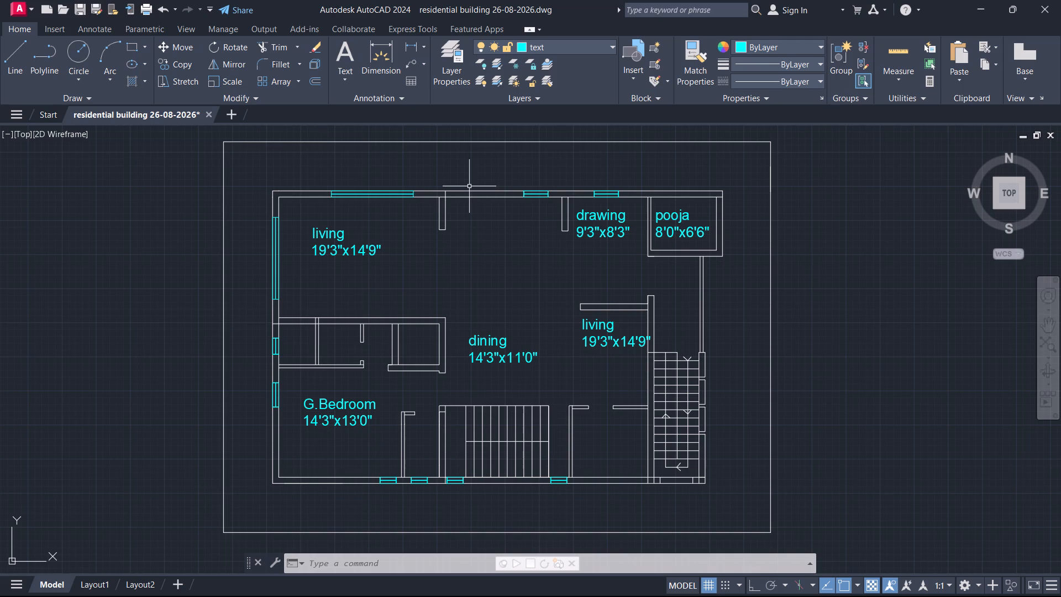
scroll(476, 172, down, 1)
click(291, 138)
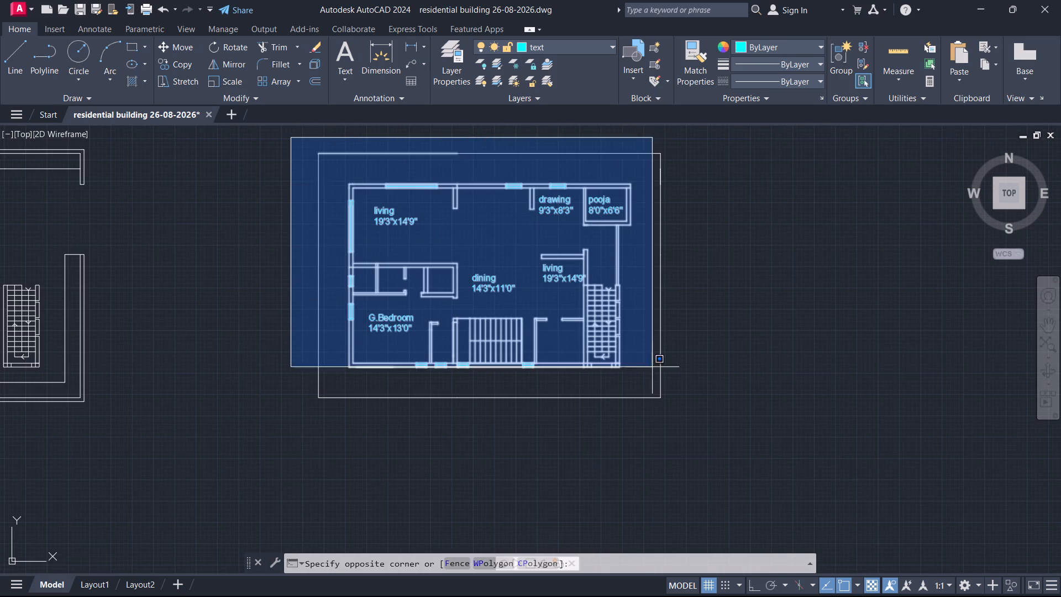
click(739, 432)
text(co)
key(Return)
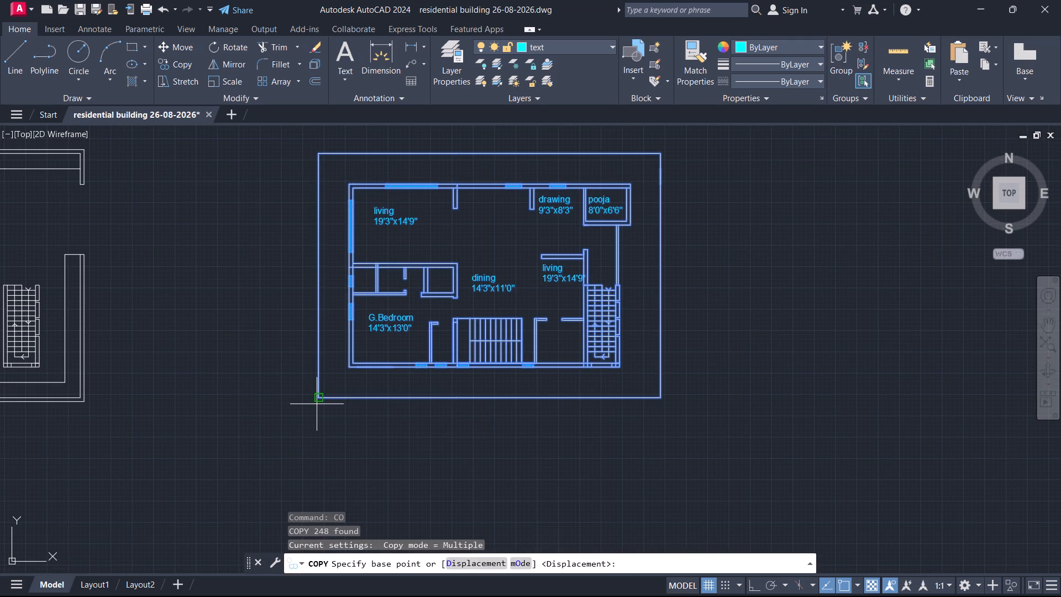
click(317, 404)
scroll(700, 425, down, 1)
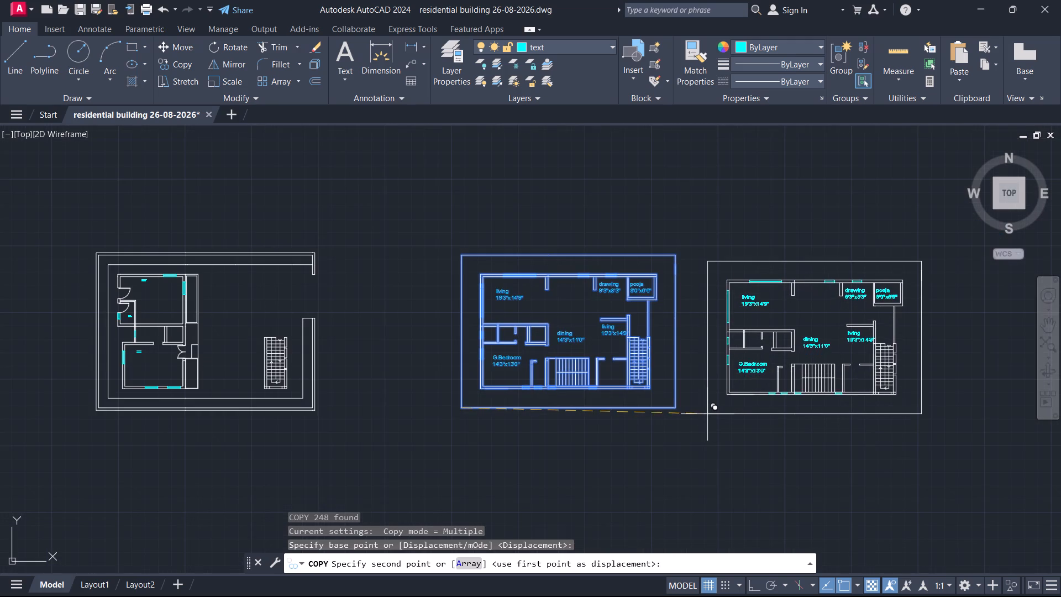
middle_drag(638, 419, 468, 425)
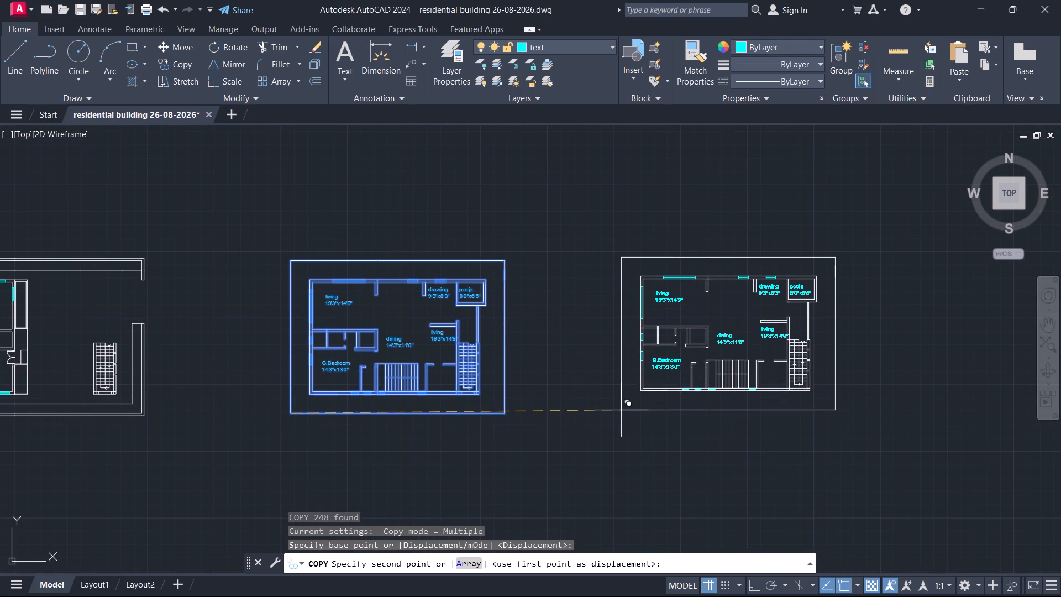
click(623, 414)
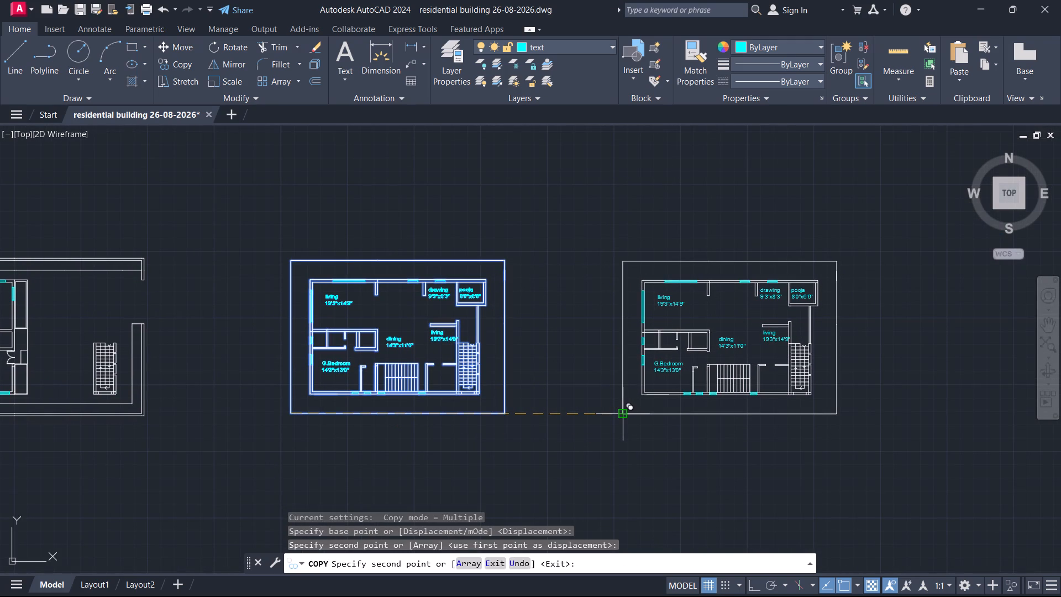
key(Escape)
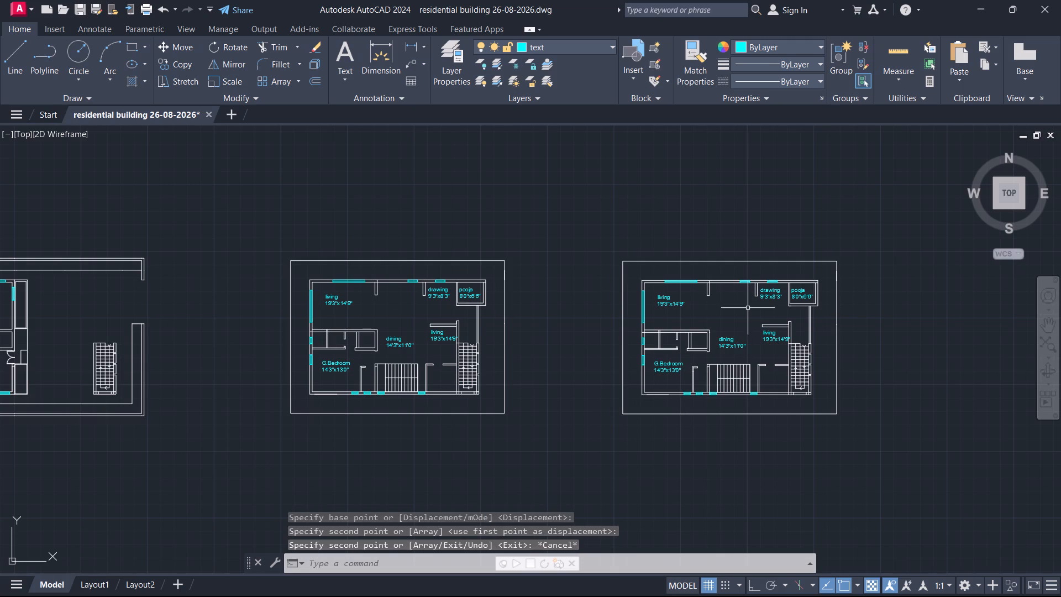
In the new eastern plan copy, extend both lines of the short wall west of the drawing label down to the south wall.
scroll(715, 345, up, 2)
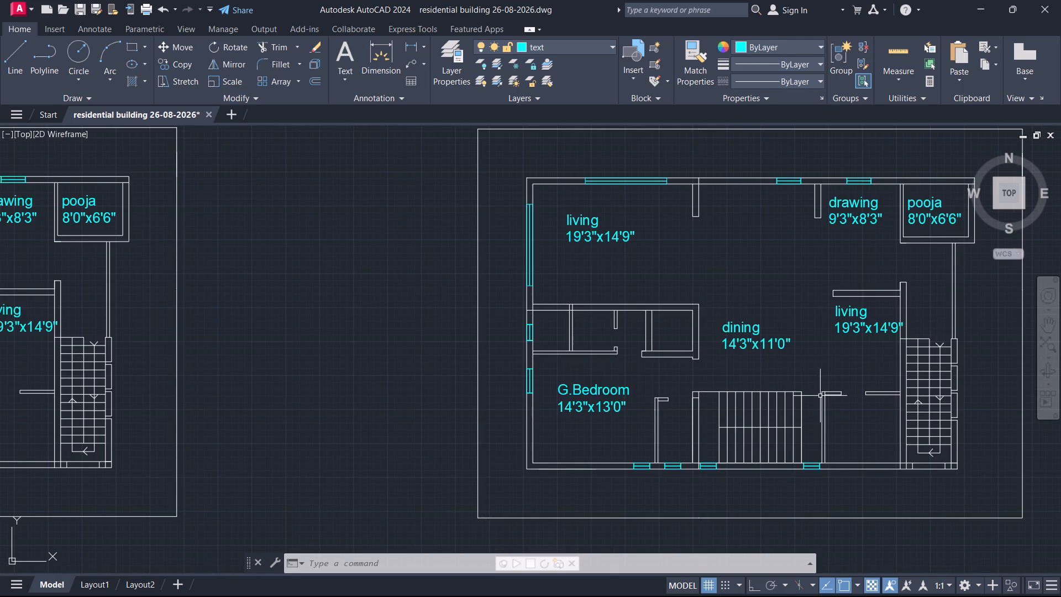
scroll(836, 418, up, 2)
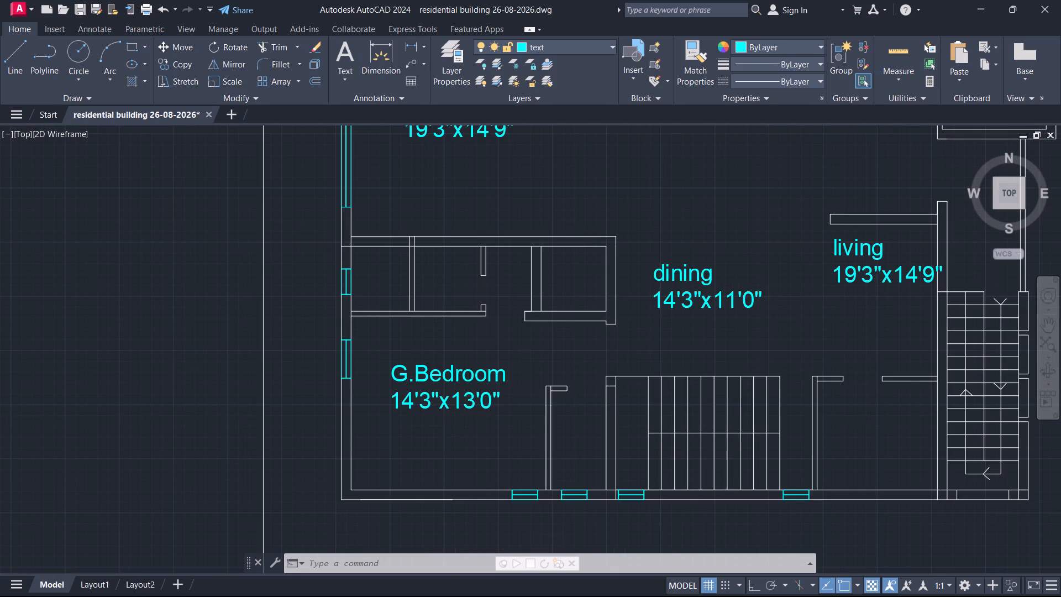
key(Escape)
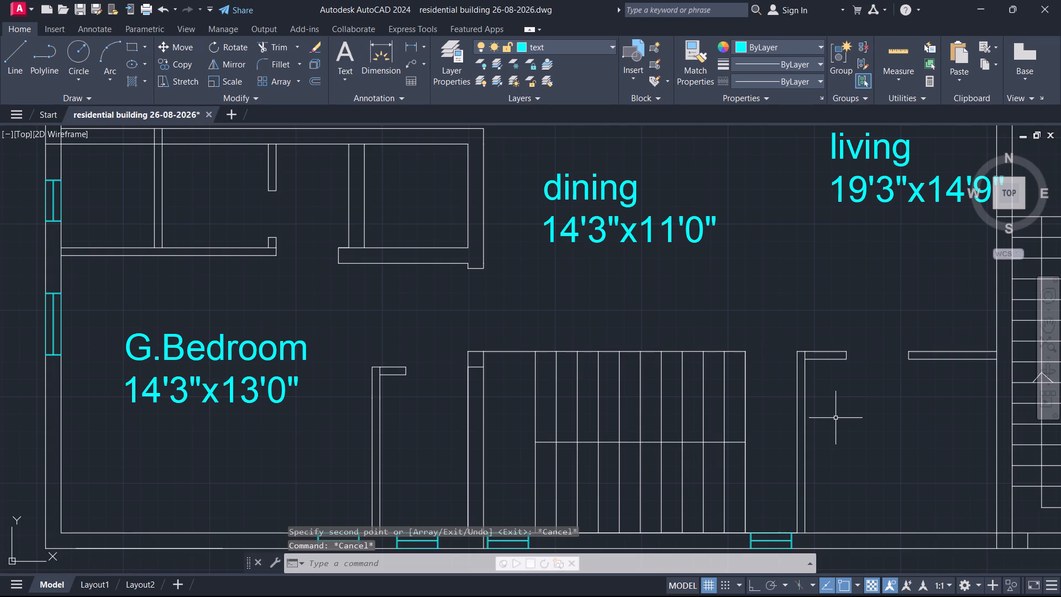
text(ex)
key(Return)
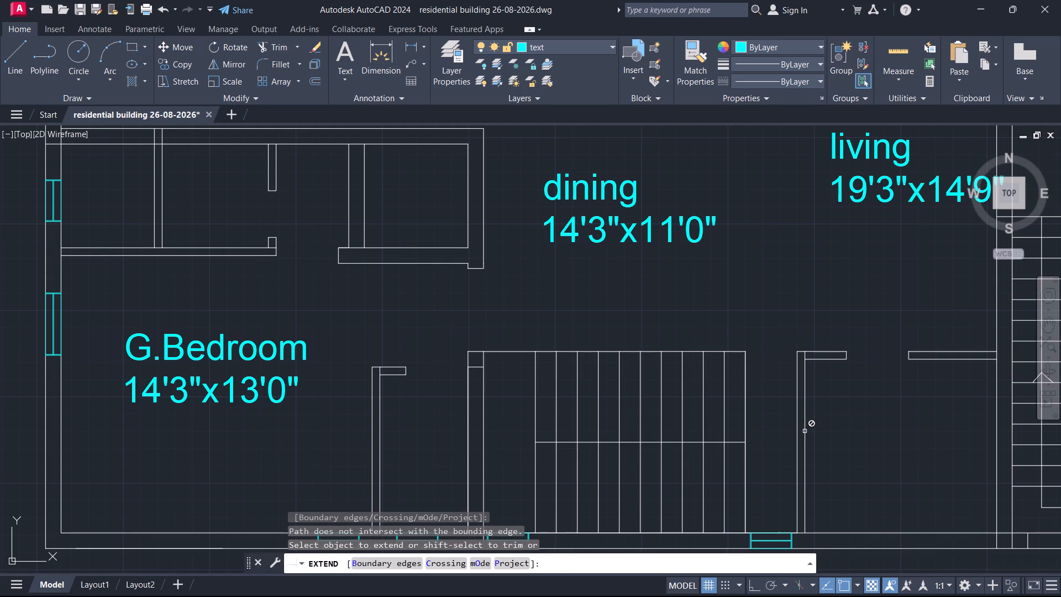
click(805, 431)
scroll(809, 434, down, 2)
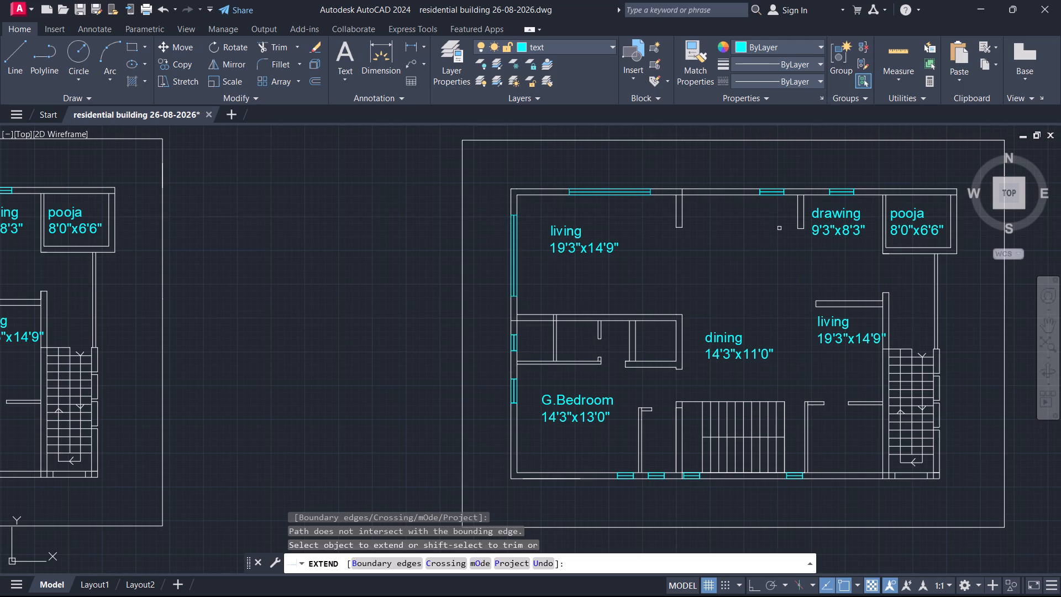
click(802, 221)
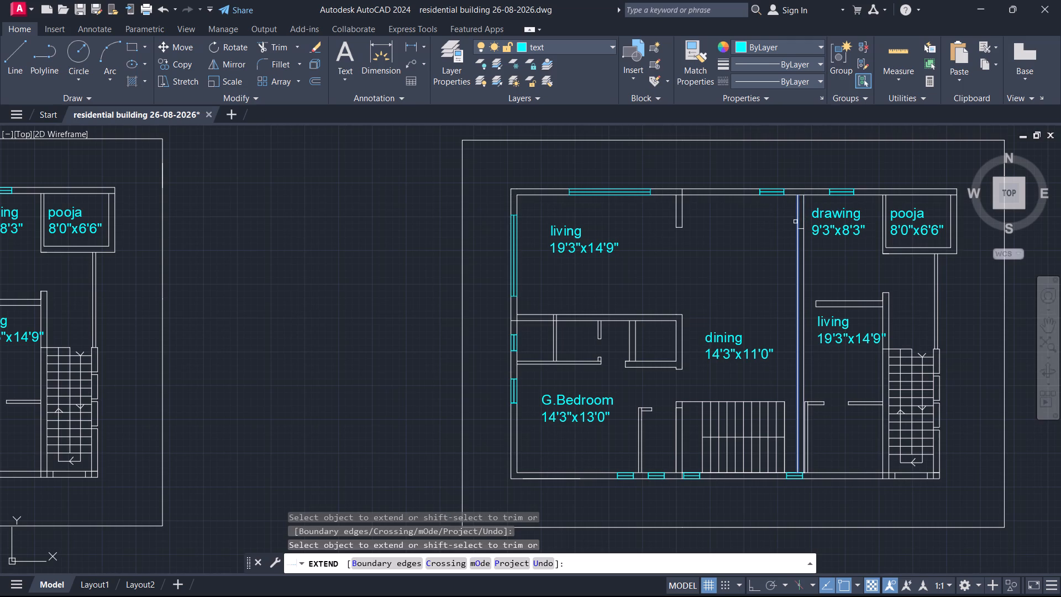
click(797, 221)
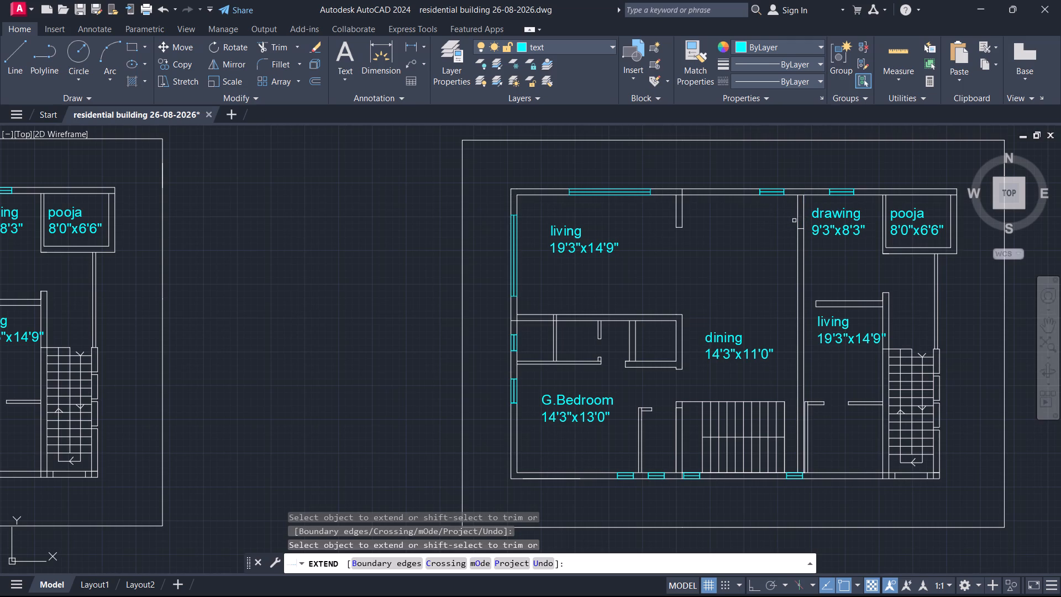
key(Escape)
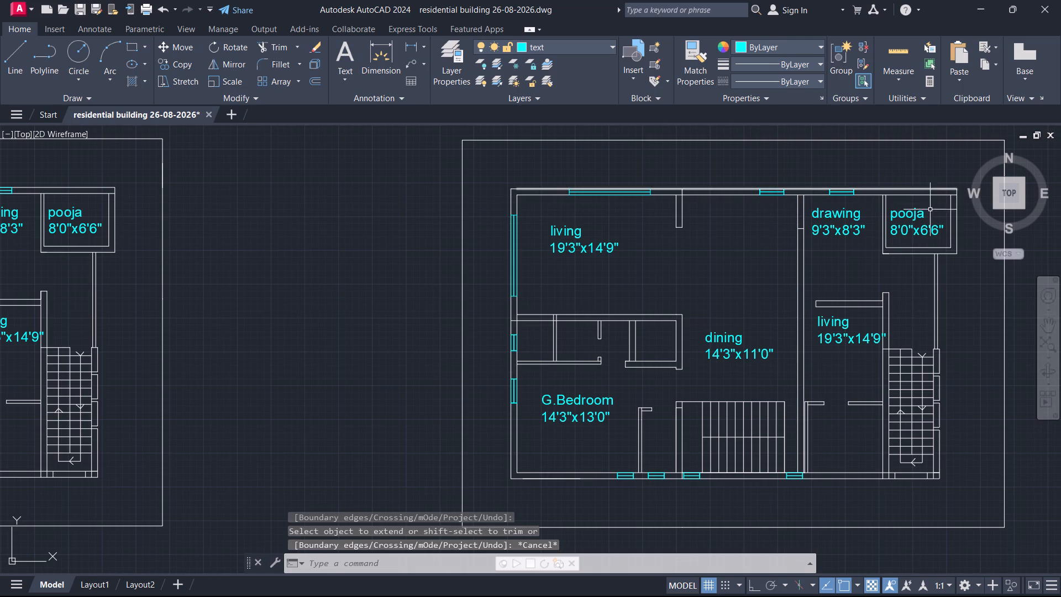
Erase the drawing, pooja and eastern living labels, their partitions, the drawing-room window and most of the eastern staircase, keeping the double wall line south of pooja.
click(939, 216)
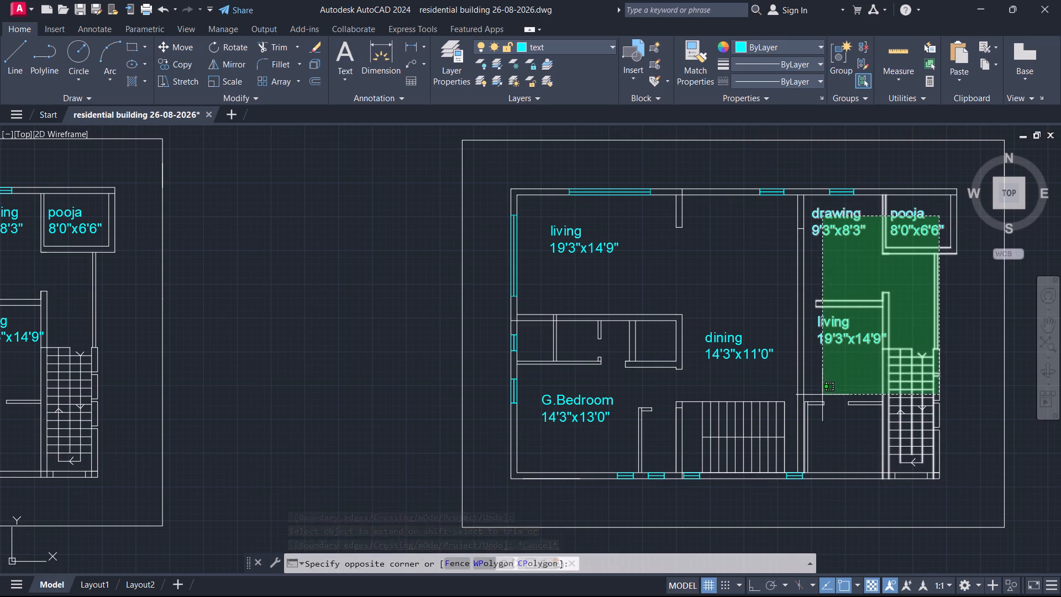
click(806, 444)
scroll(819, 434, up, 4)
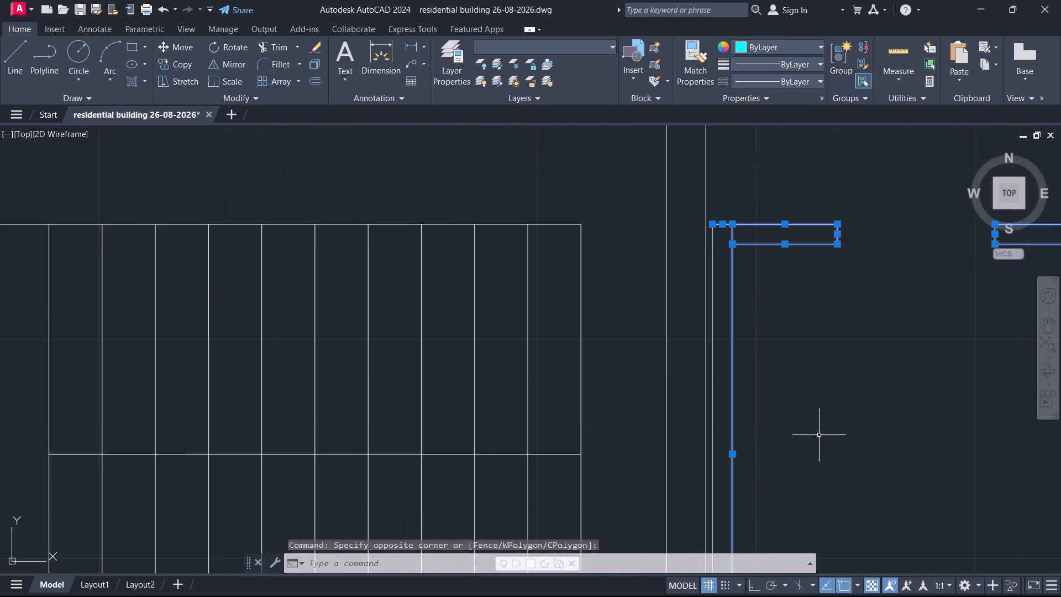
click(714, 435)
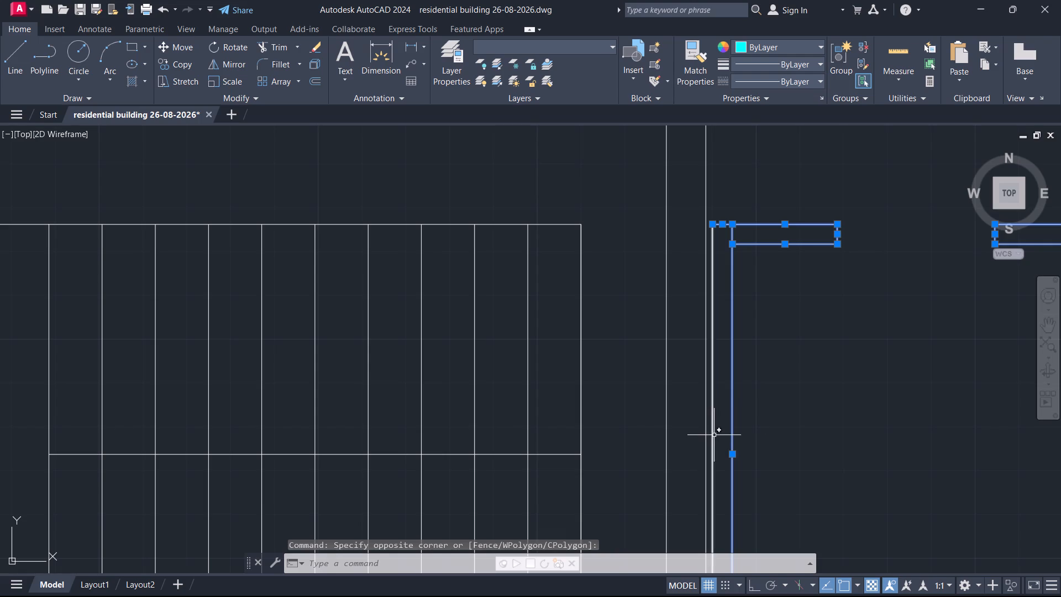
scroll(755, 364, down, 3)
scroll(778, 423, up, 3)
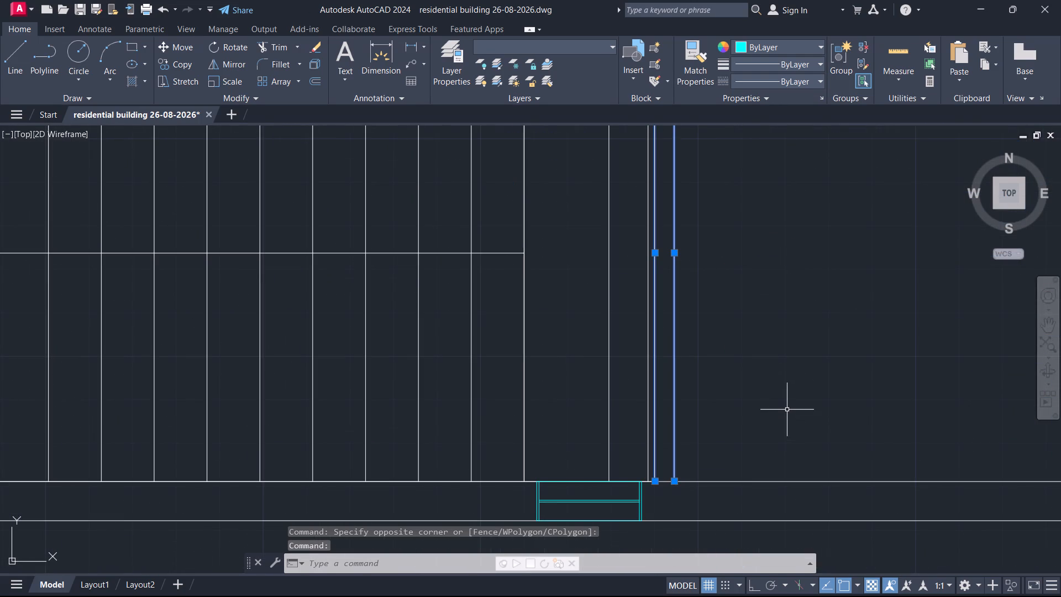
scroll(787, 395, down, 2)
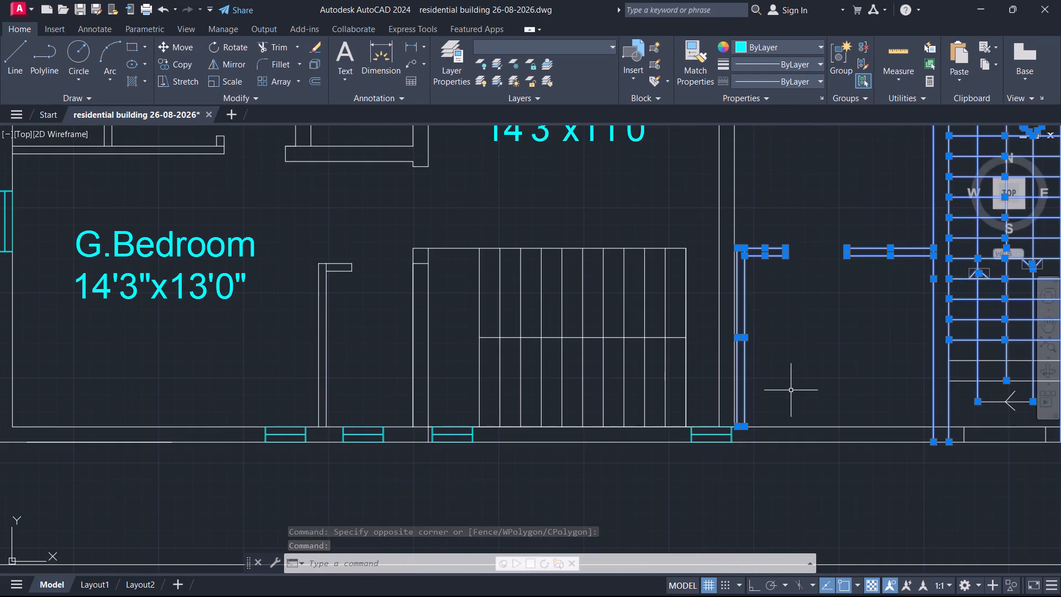
scroll(810, 378, down, 2)
middle_drag(815, 371, 759, 412)
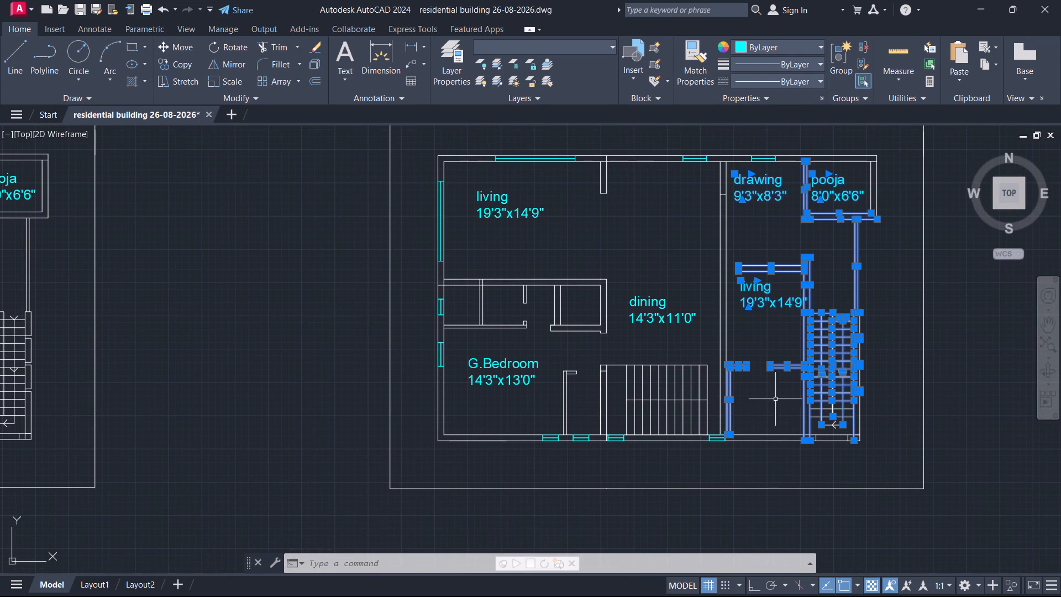
scroll(820, 436, up, 3)
click(936, 443)
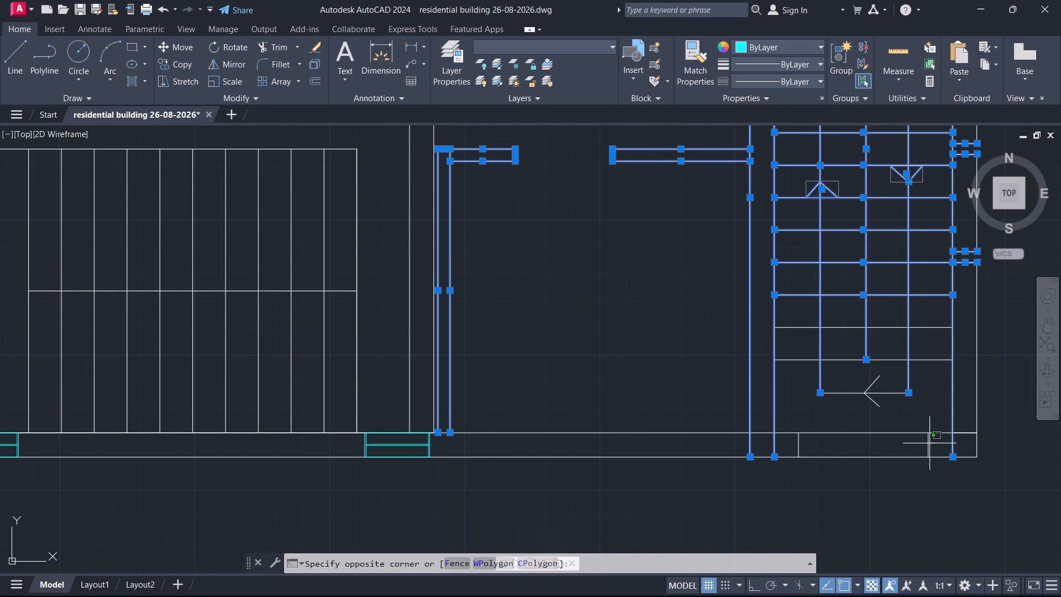
click(794, 447)
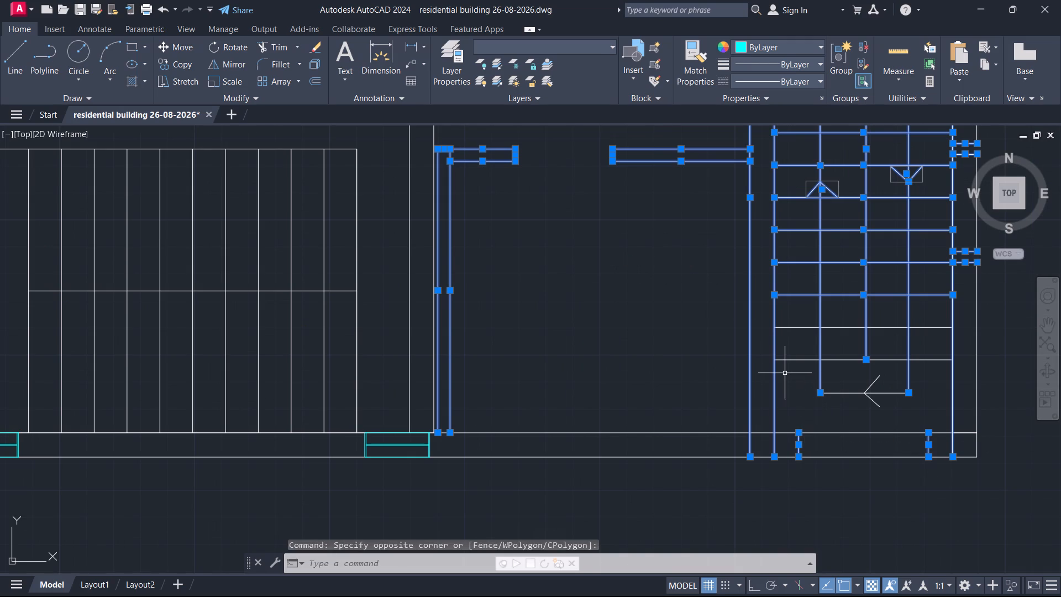
scroll(782, 370, down, 3)
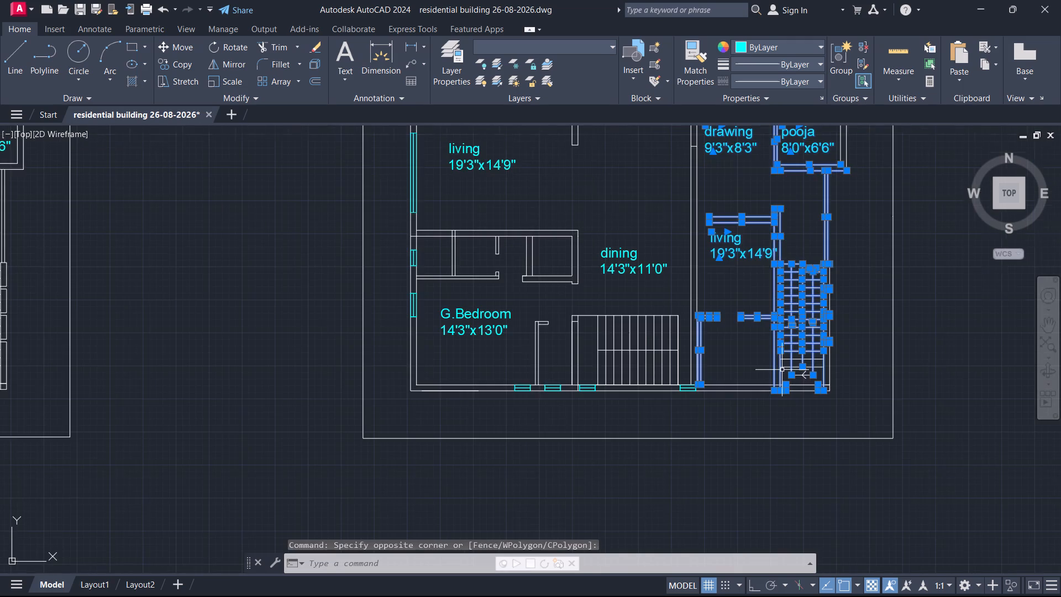
scroll(782, 369, down, 1)
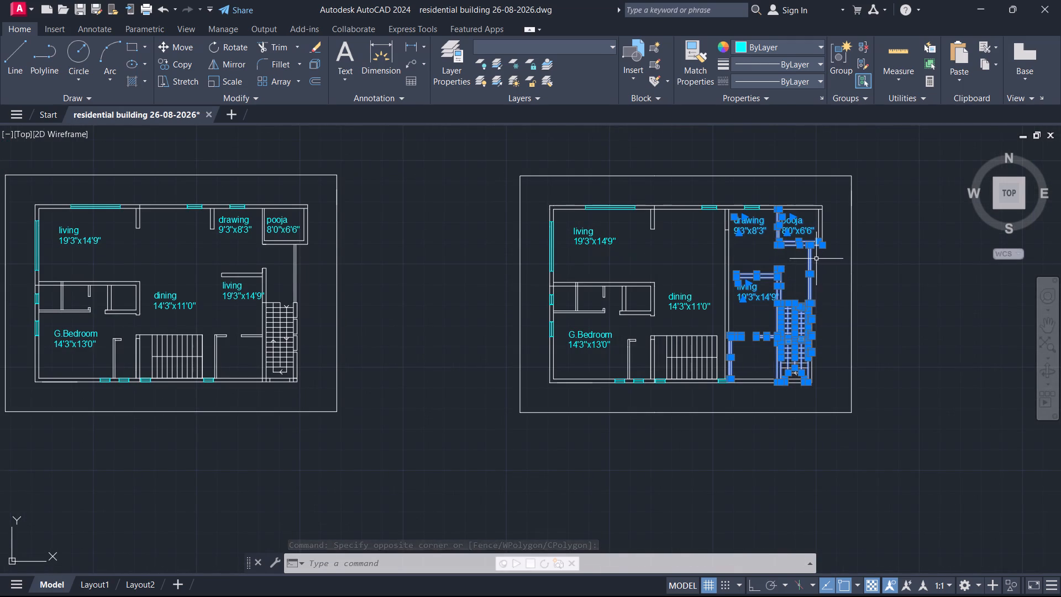
click(834, 229)
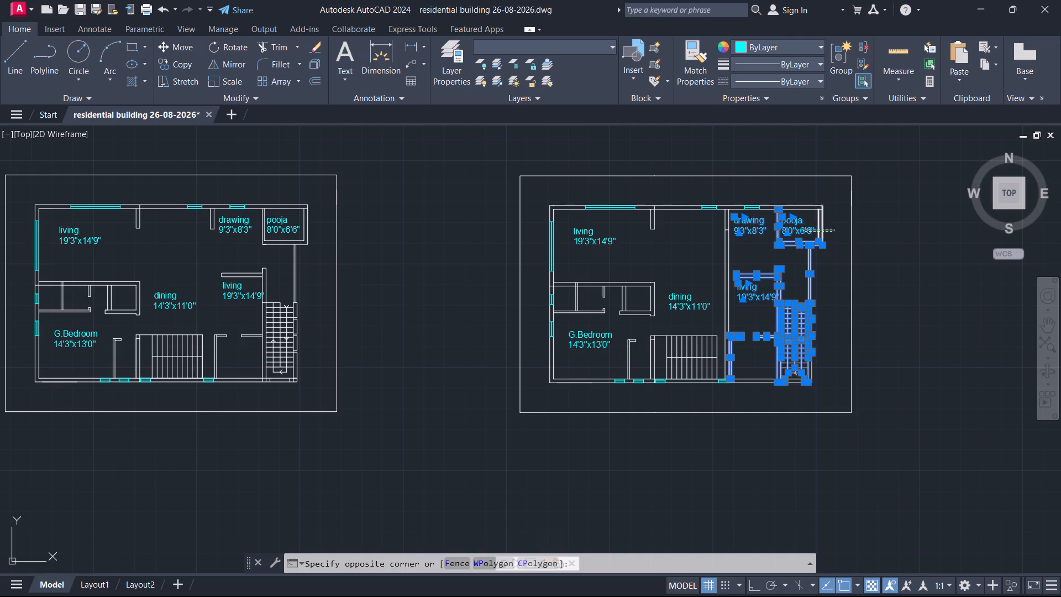
click(803, 232)
scroll(808, 229, up, 2)
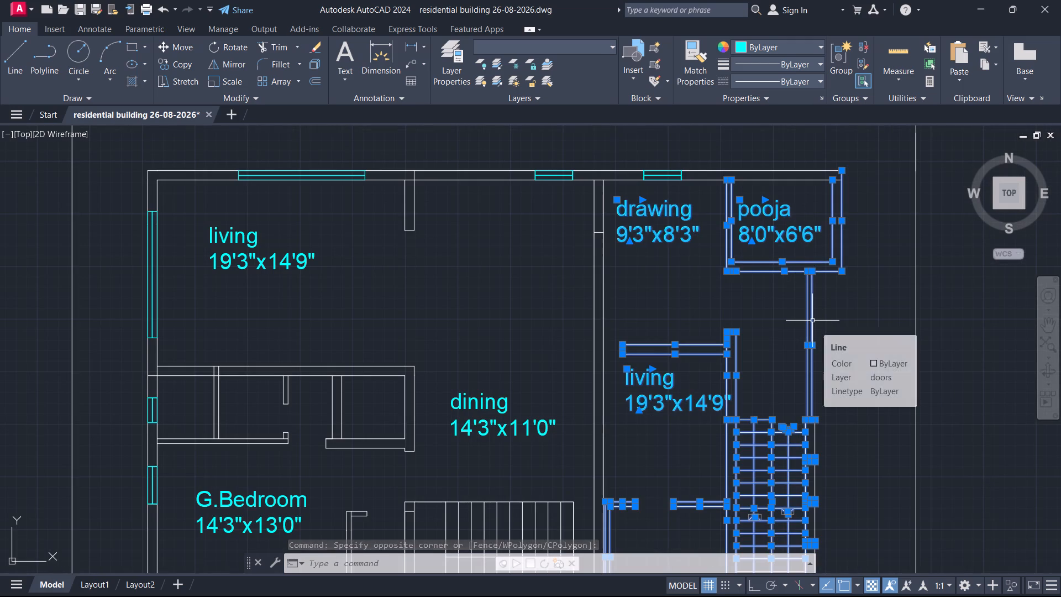
shift+drag(839, 322, 788, 324)
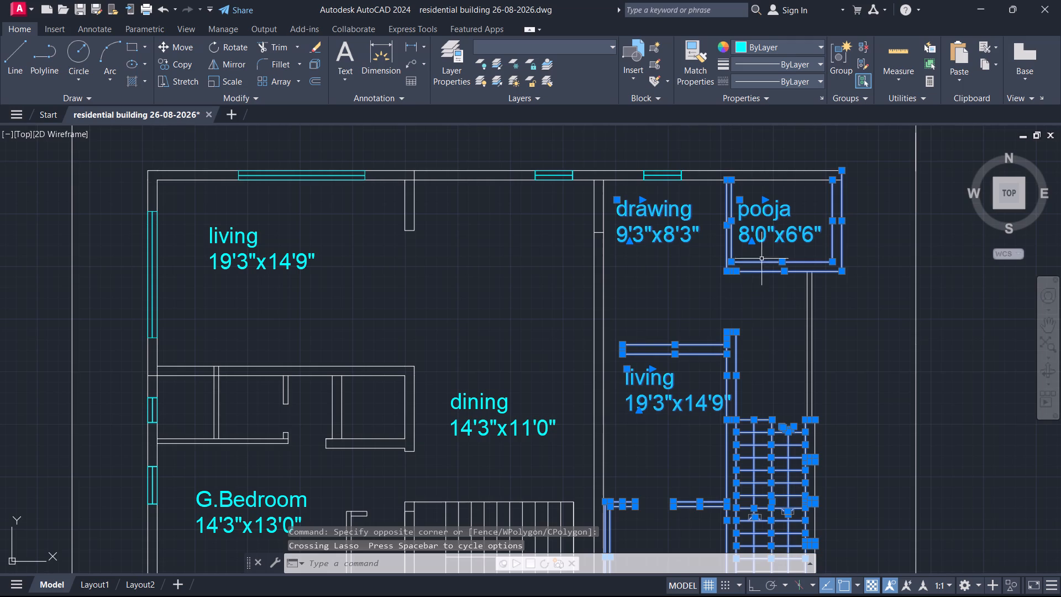
click(681, 175)
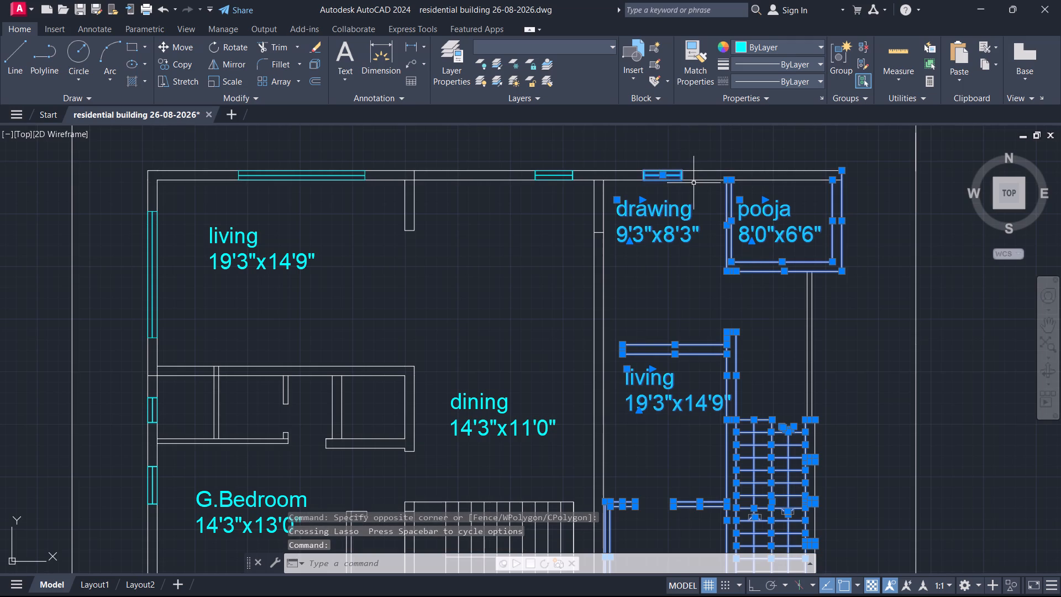
key(e)
key(Return)
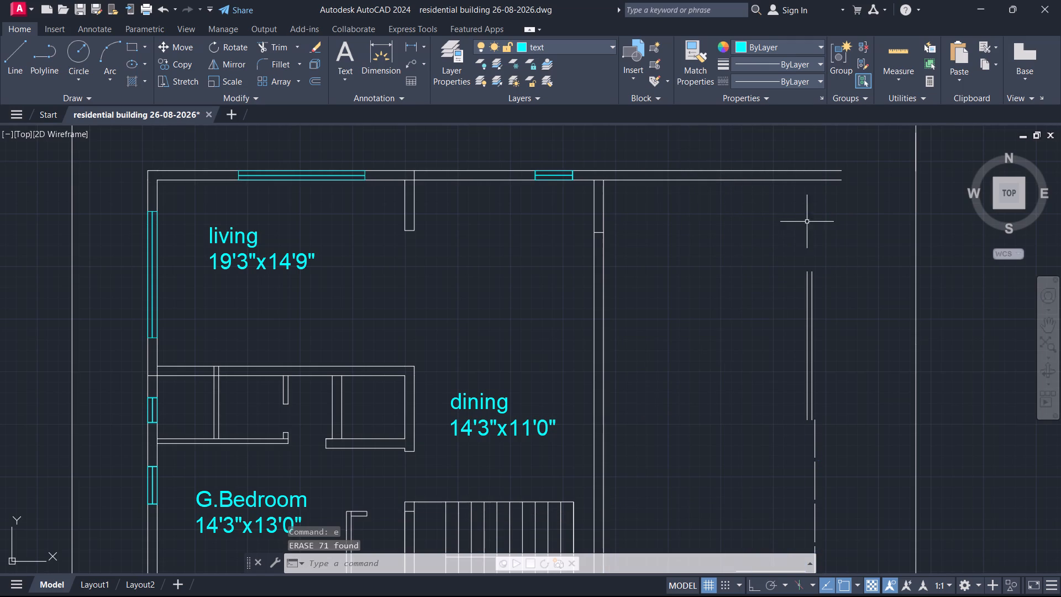
Erase the leftover stair treads, direction arrow and broken outer wall segments in the southeastern corner of the eastern plan copy.
middle_drag(835, 418, 810, 332)
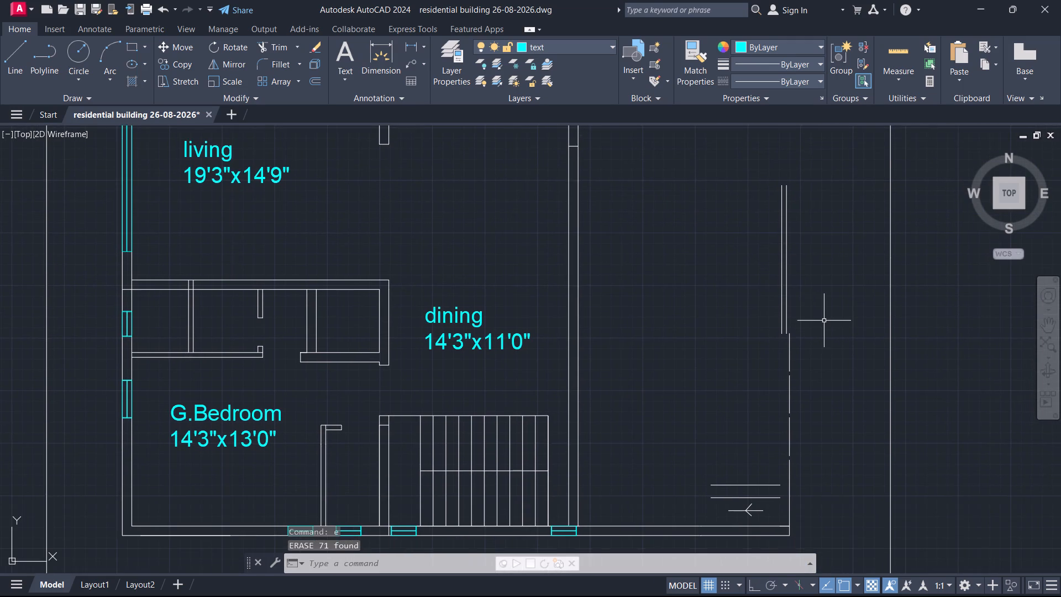
click(822, 323)
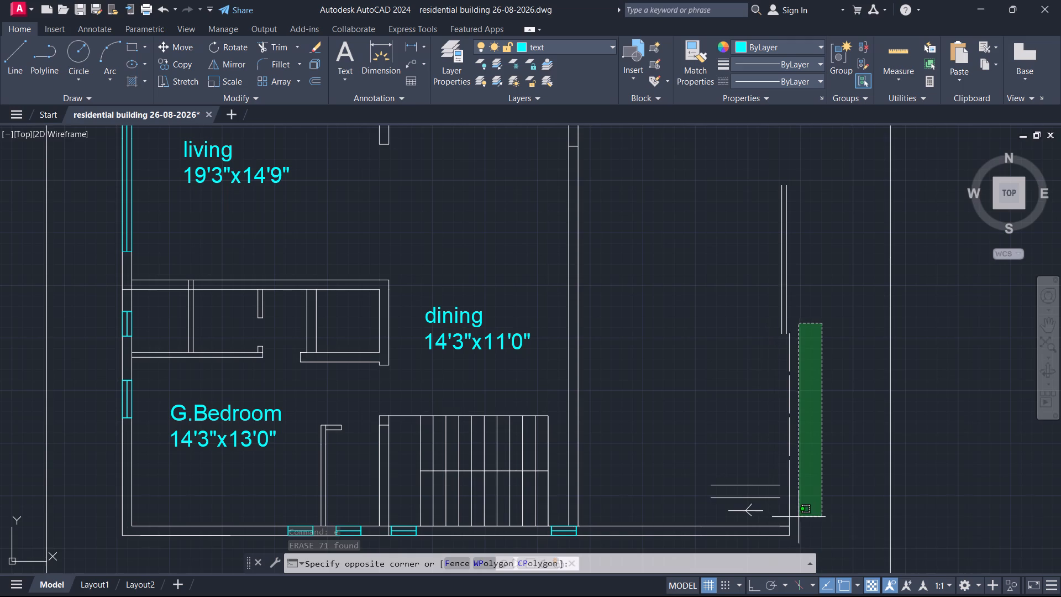
click(803, 509)
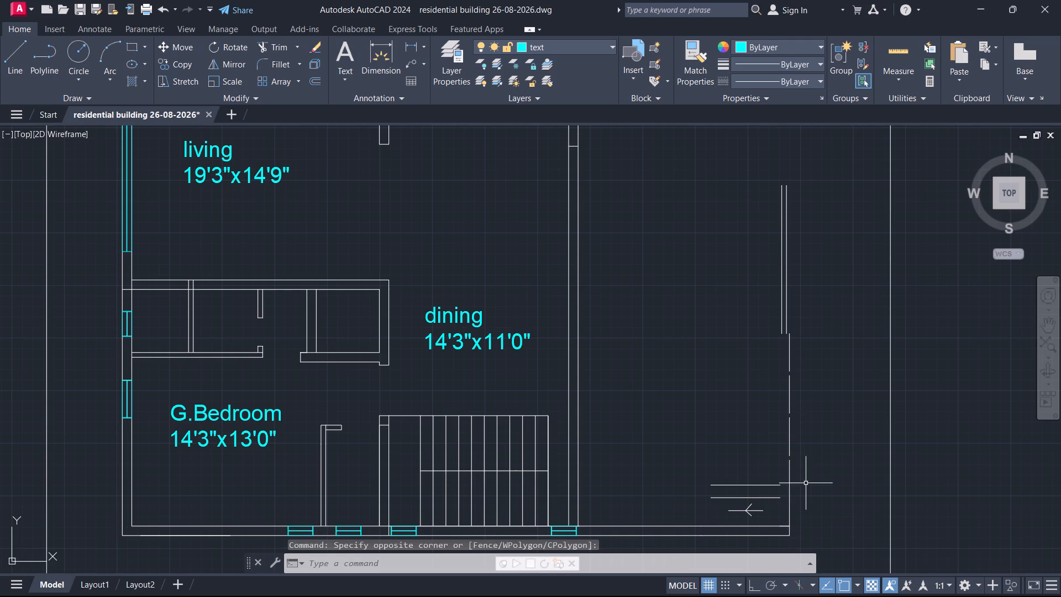
click(812, 347)
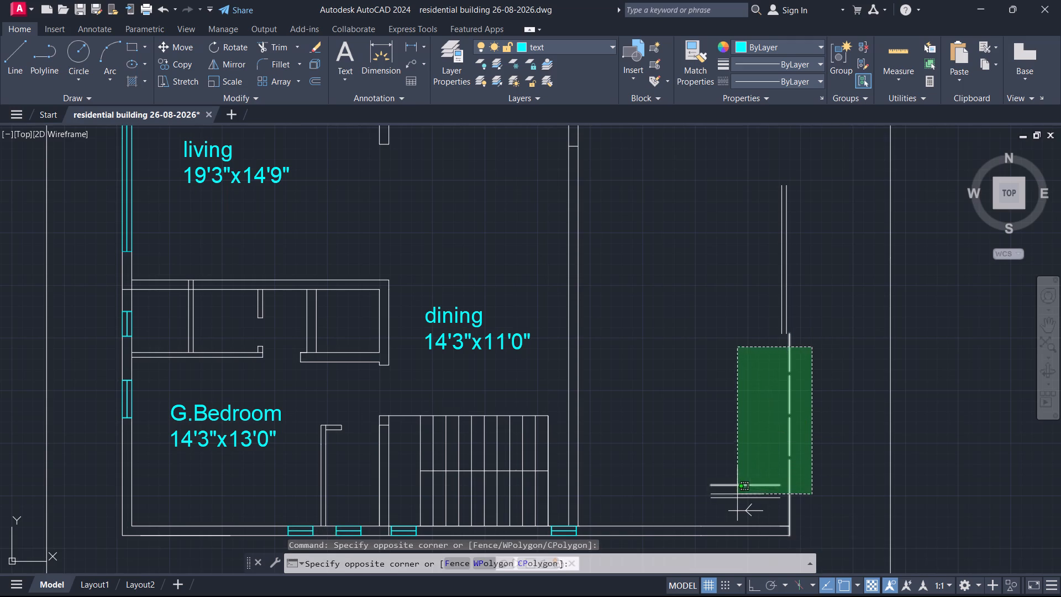
click(724, 511)
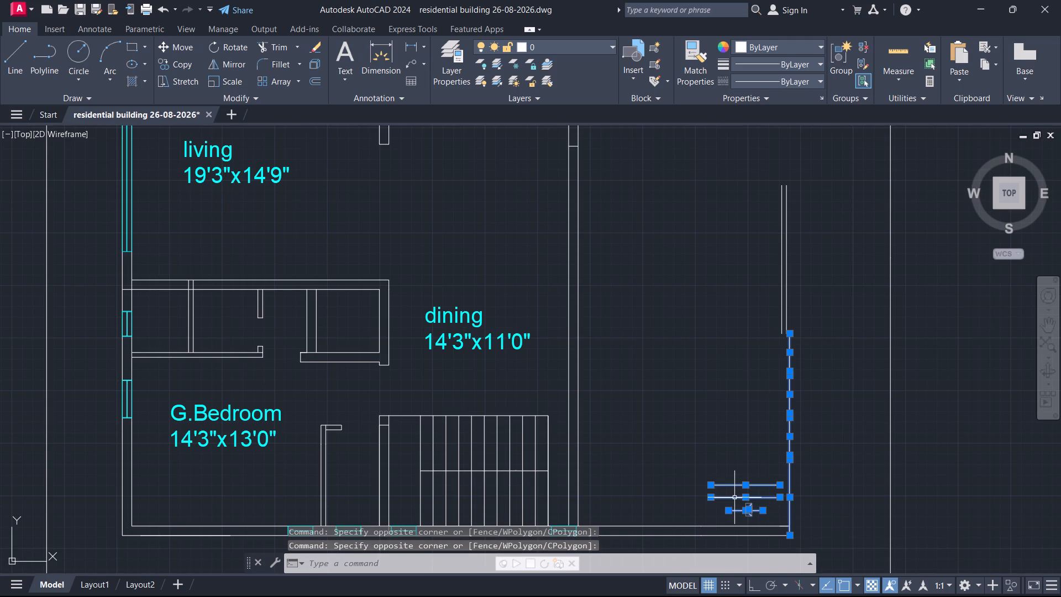
key(e)
key(Return)
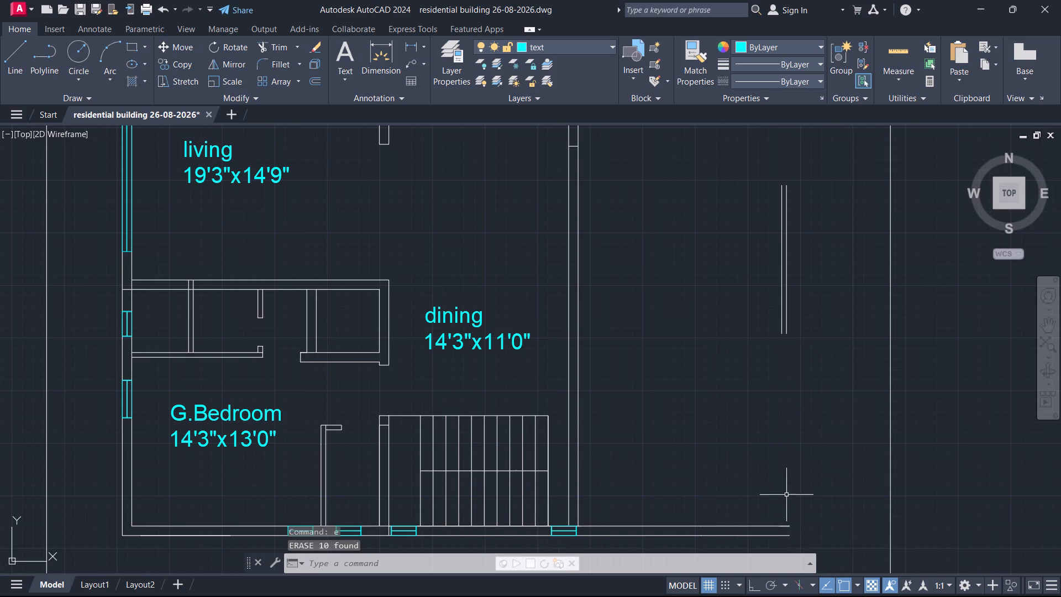
Extend both remaining east wall lines south to the south wall and north to the north wall.
text(ex)
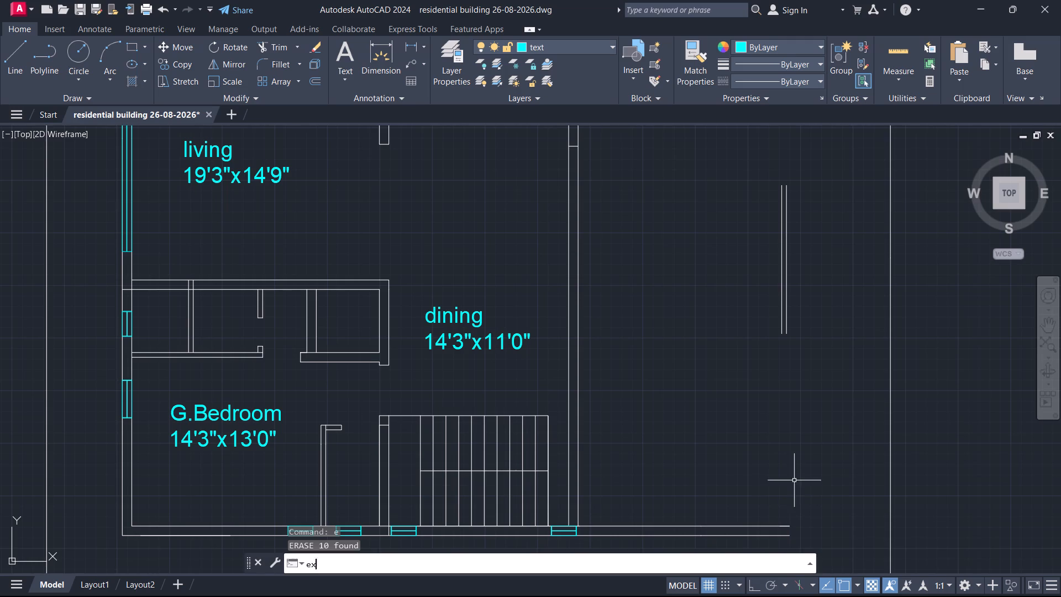
key(Return)
click(785, 321)
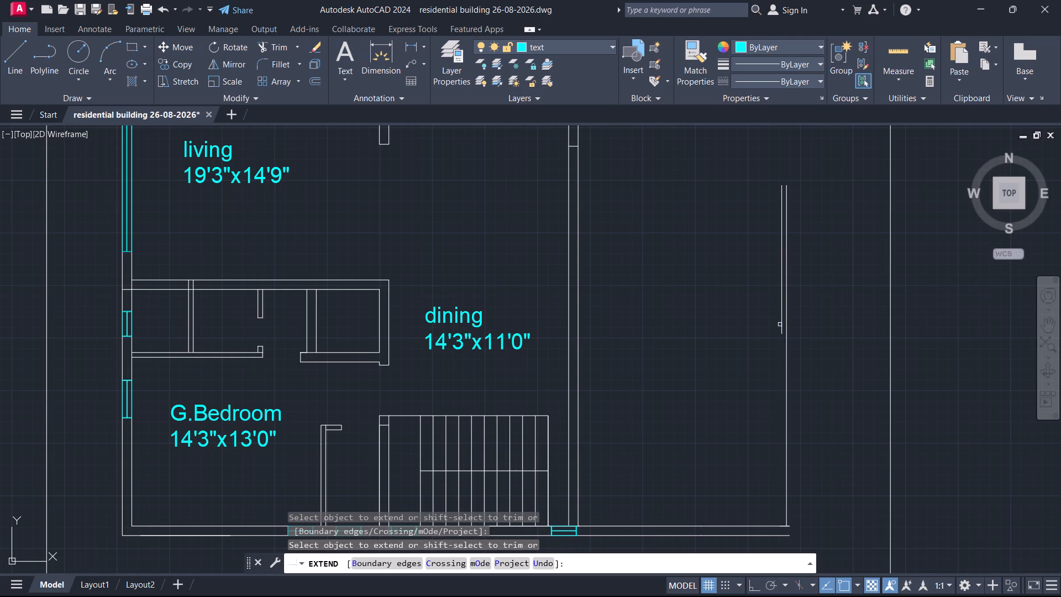
click(782, 323)
scroll(727, 415, down, 1)
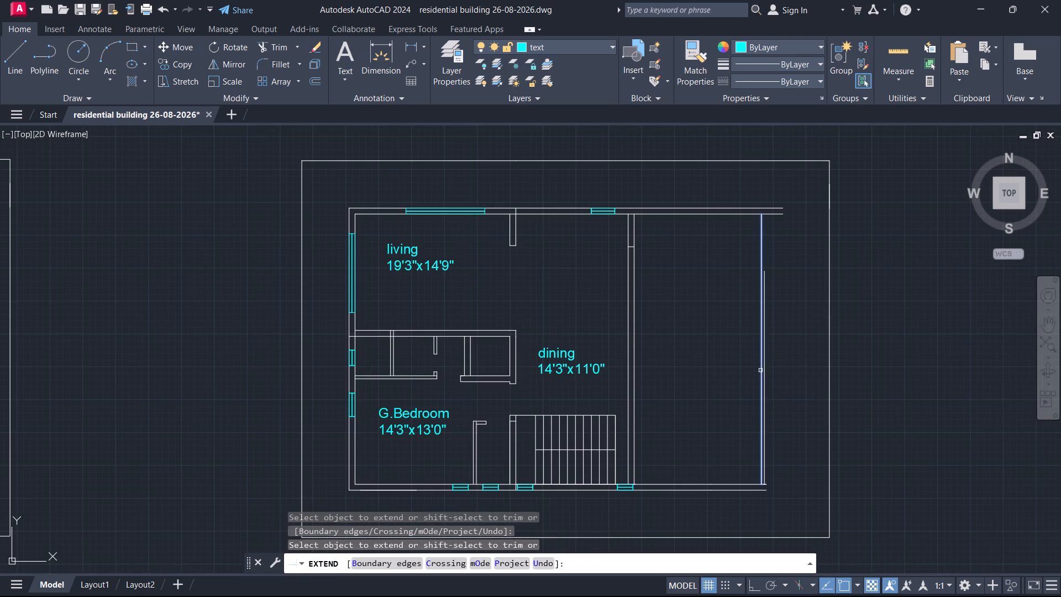
click(761, 370)
click(766, 365)
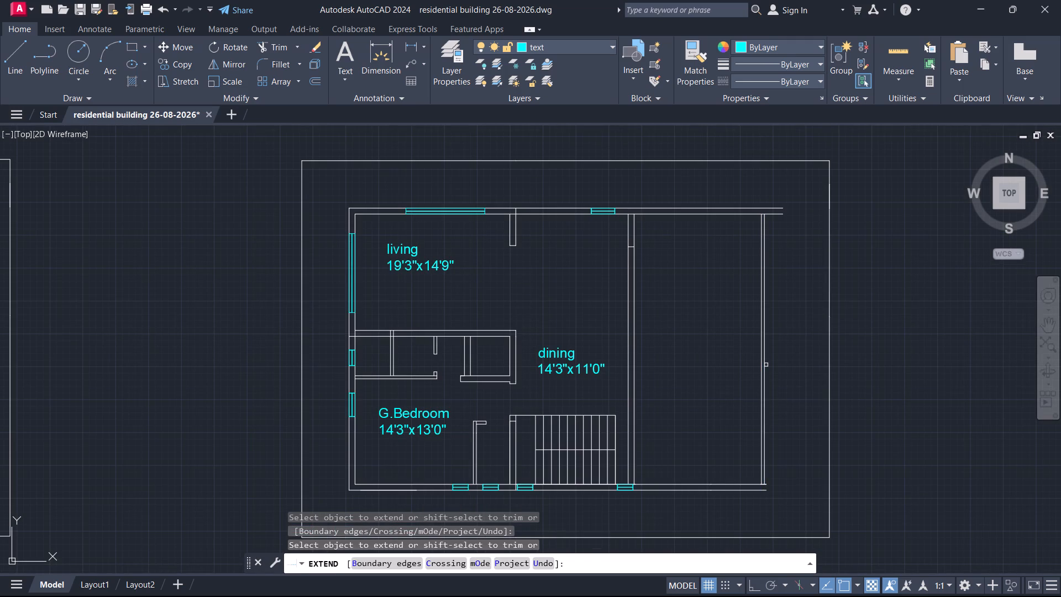
click(765, 235)
key(Escape)
Trim the north wall lines projecting past the east wall and clean up the northeast corner.
key(t)
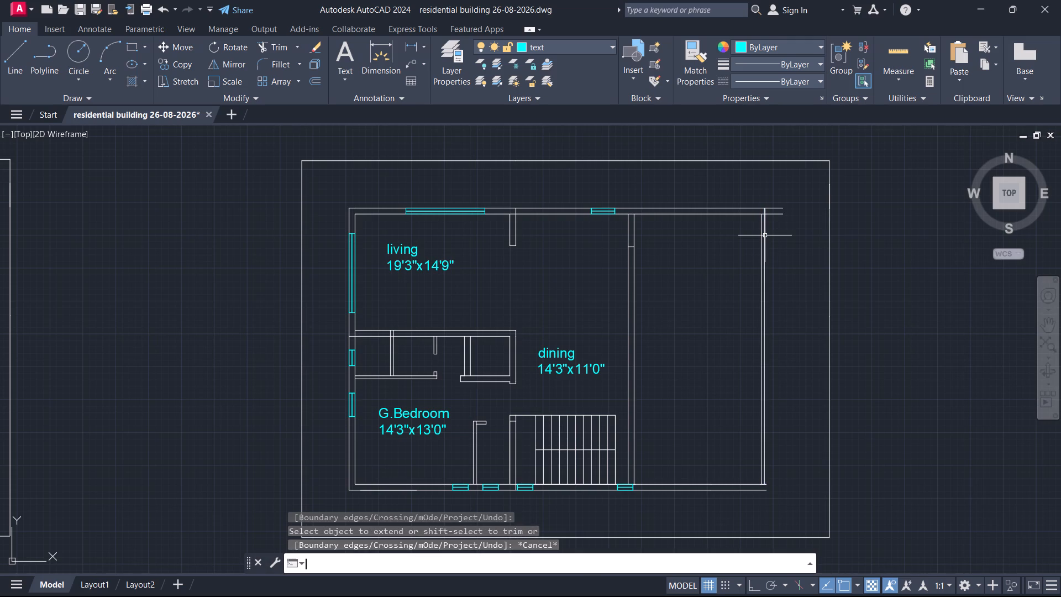
key(r)
key(Return)
click(779, 201)
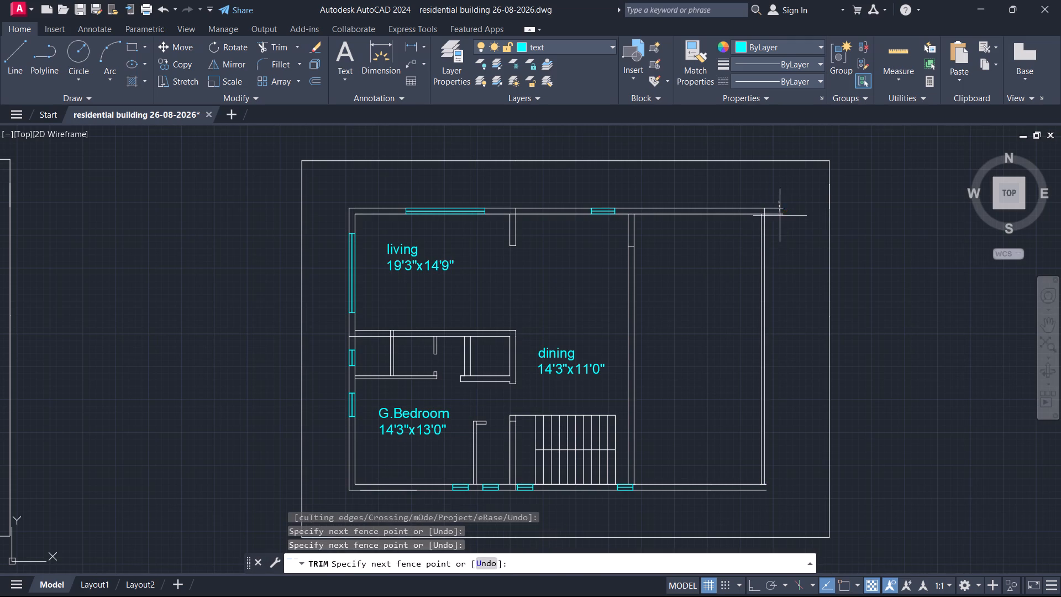
click(779, 224)
scroll(773, 208, up, 2)
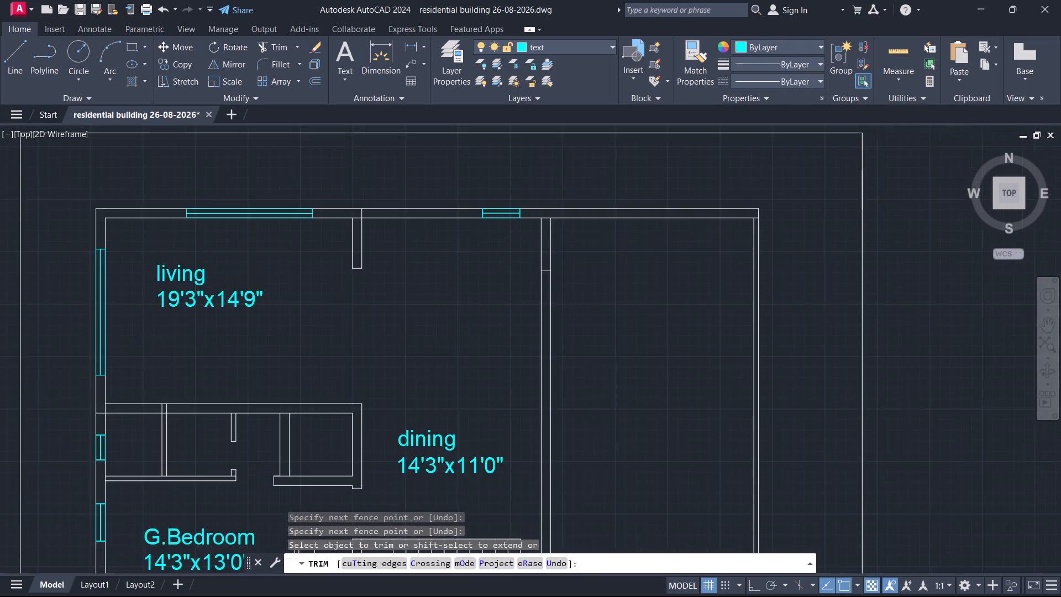
click(744, 223)
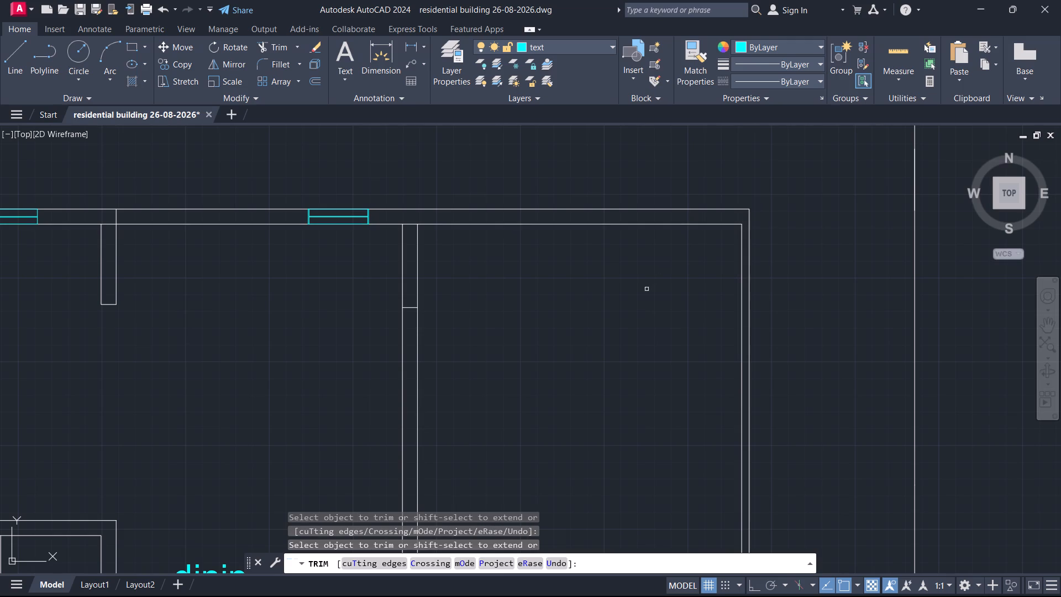
scroll(621, 277, down, 2)
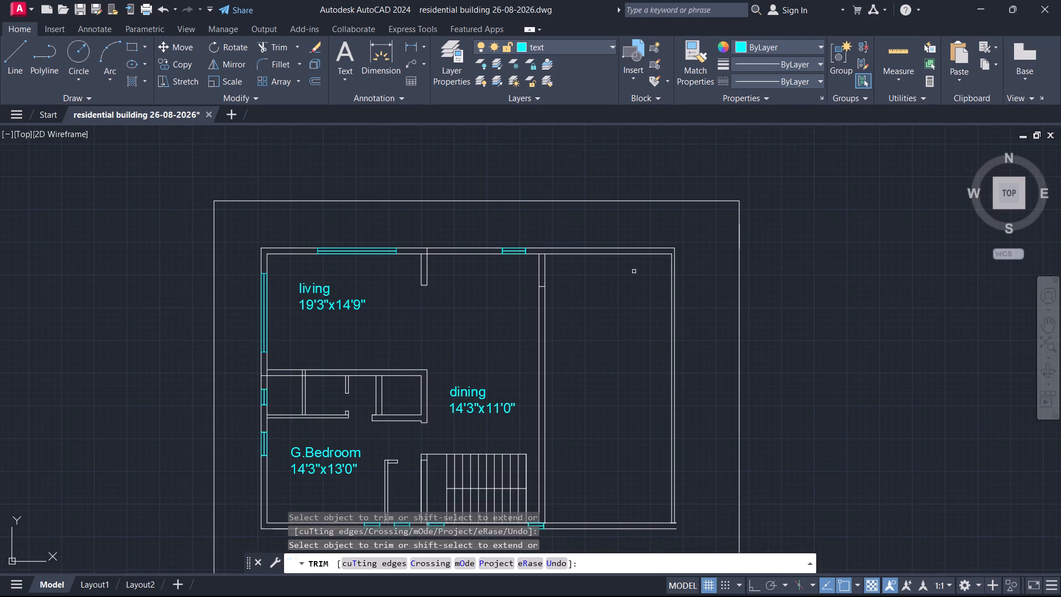
scroll(687, 518, up, 2)
key(Escape)
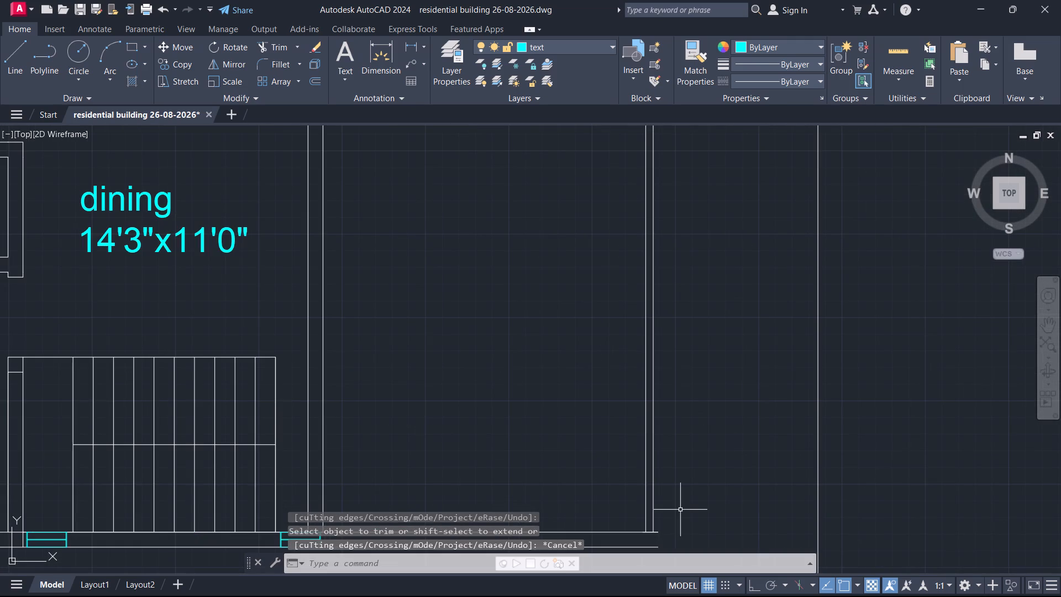
Extend the east wall's outer line down to the outer line of the south wall.
key(e)
key(x)
key(Return)
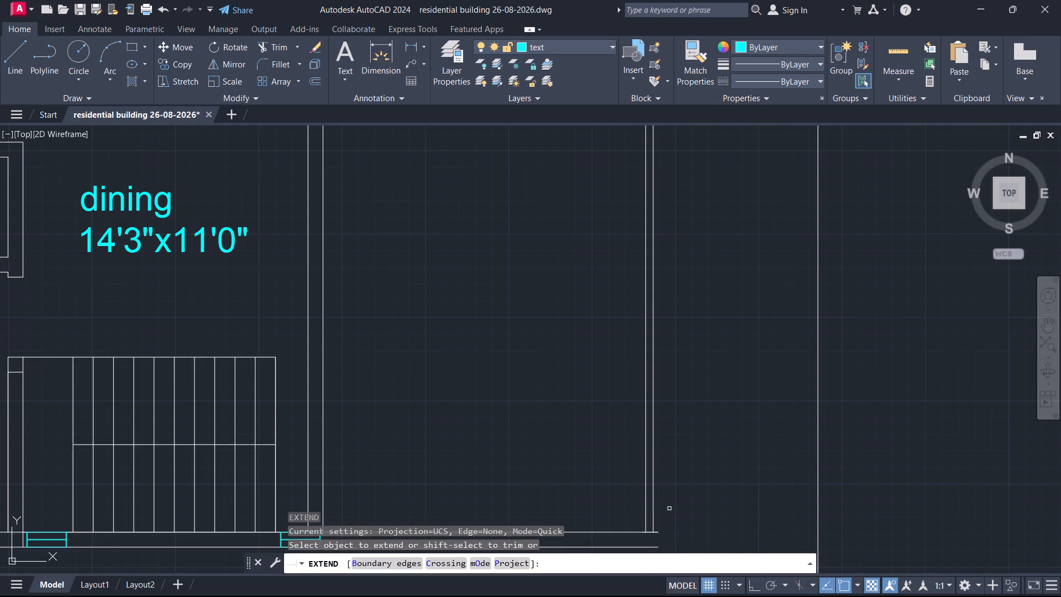
click(653, 522)
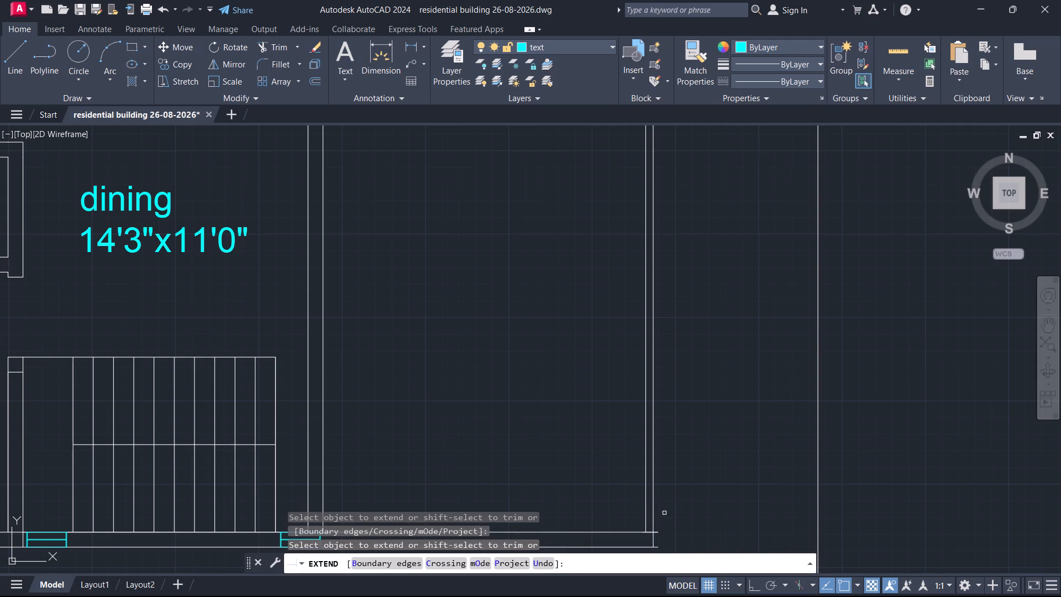
key(Escape)
Trim the two south wall line ends projecting past the outer east wall at the eastern plan's southeast corner.
text(tr)
key(Return)
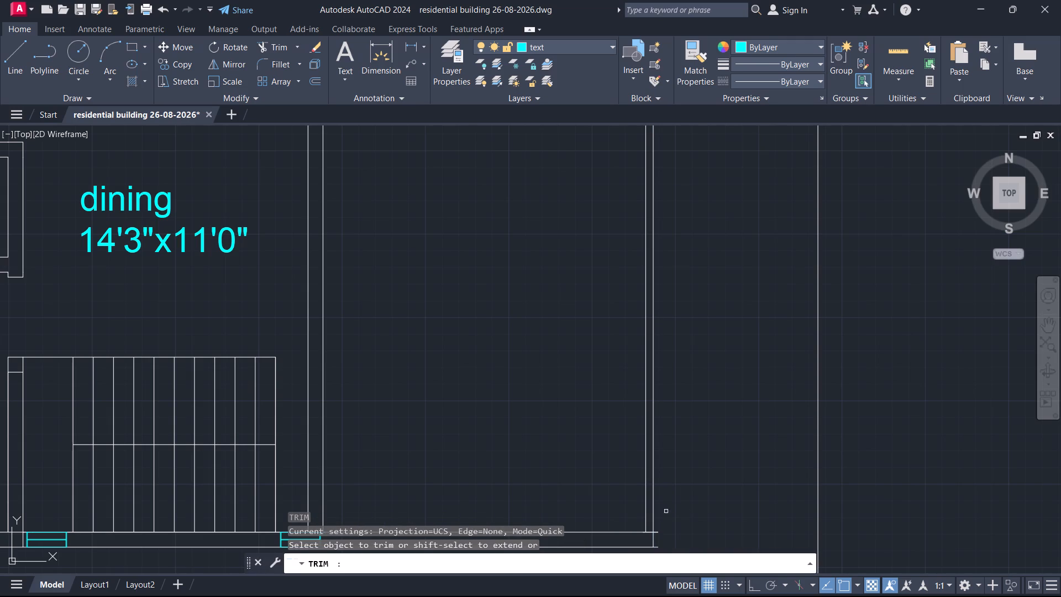
click(659, 532)
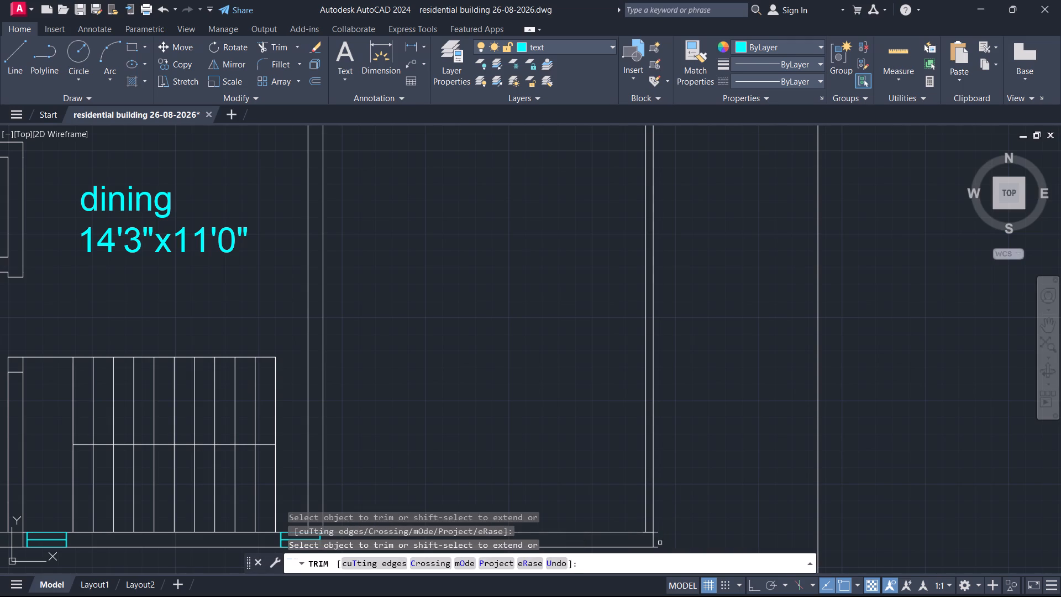
click(658, 546)
click(659, 533)
key(Escape)
Erase the dining and living room labels from the eastern plan copy.
scroll(566, 389, down, 2)
middle_drag(557, 384, 712, 406)
click(549, 340)
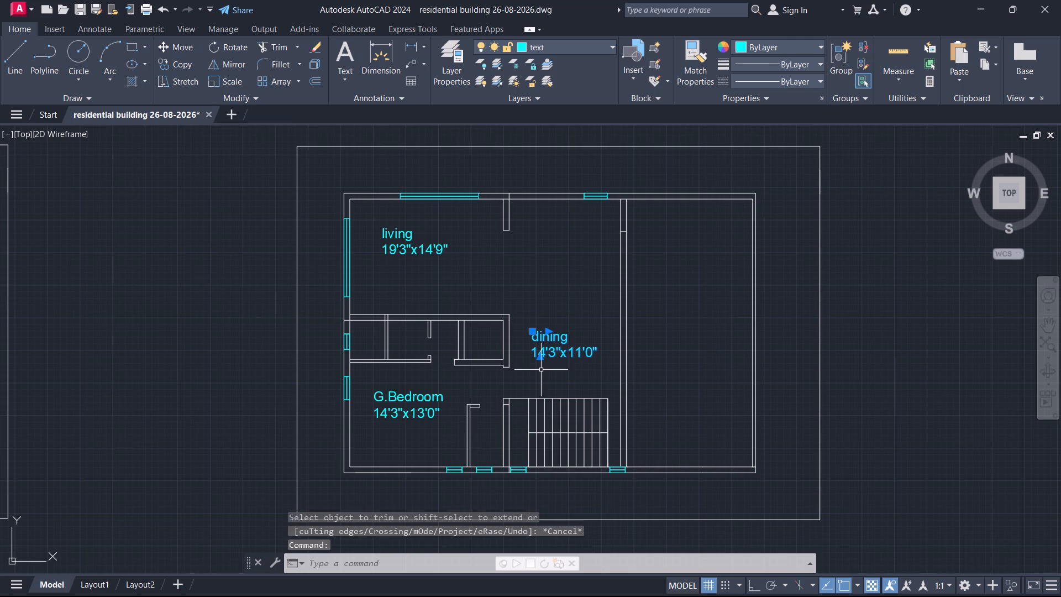
key(e)
key(Return)
drag(465, 232, 460, 232)
click(354, 259)
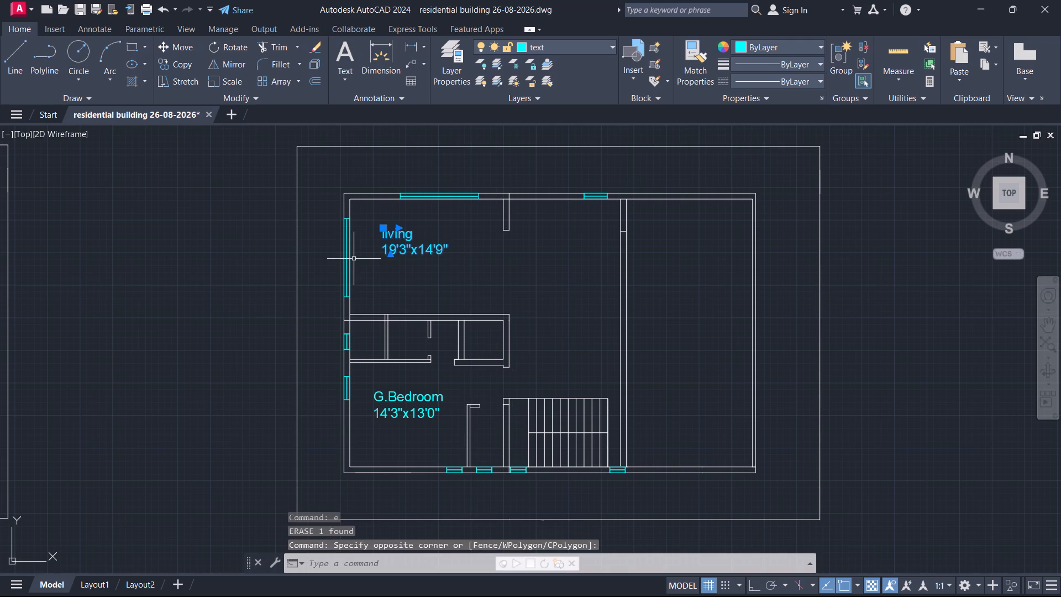
key(e)
key(Return)
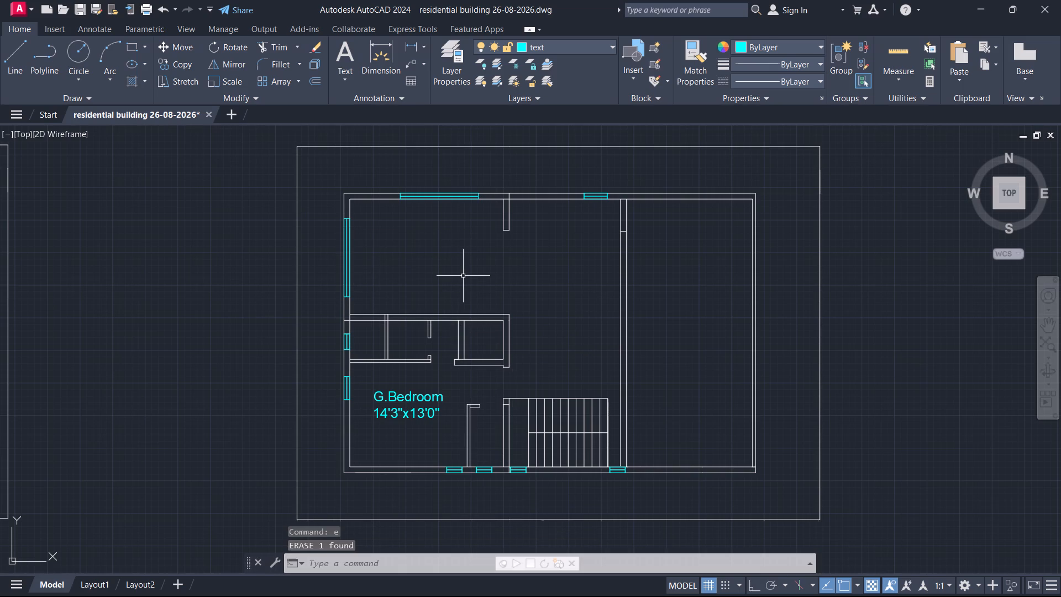
Change the G.Bedroom label in the eastern plan copy to read Bedroom.
scroll(385, 396, up, 3)
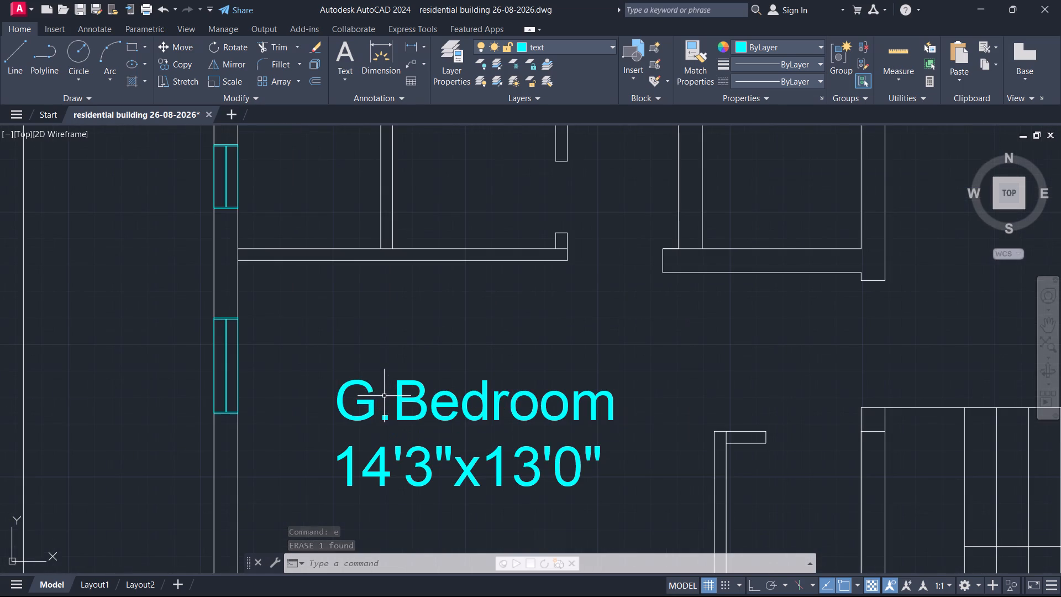
double_click(373, 402)
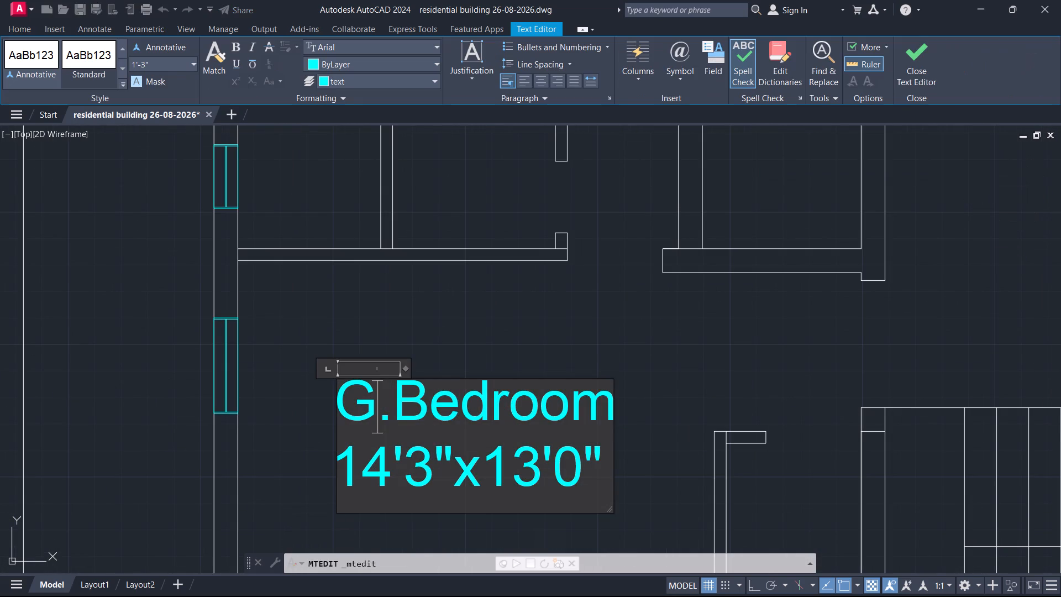
key(BackSpace)
key(Right)
key(BackSpace)
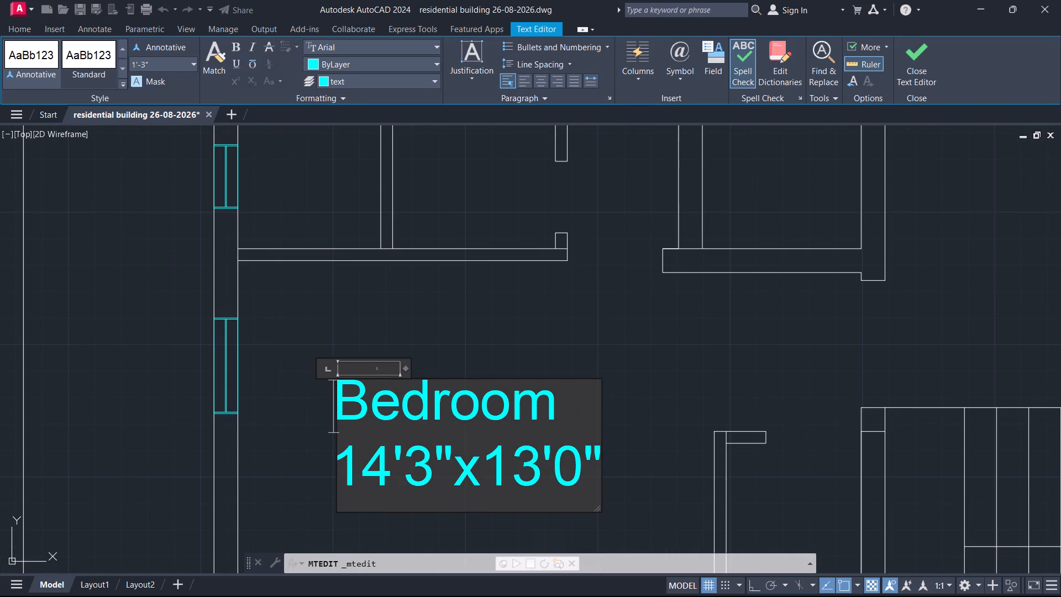
click(570, 350)
Examine the room labels across the three floor plans to see which small rooms are still unlabelled.
scroll(624, 443, down, 3)
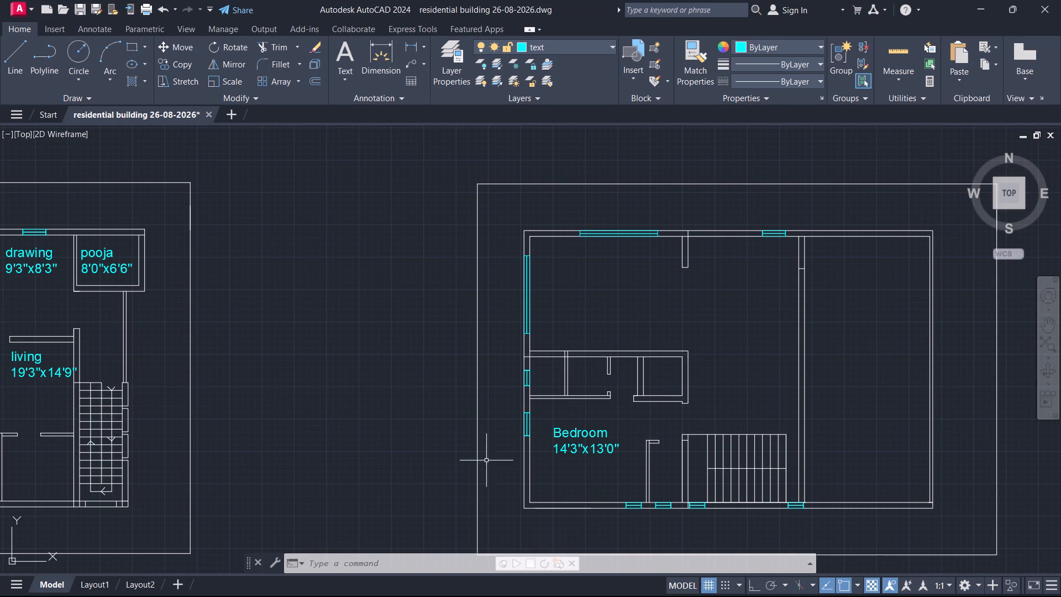
scroll(487, 455, down, 2)
scroll(220, 449, up, 2)
scroll(301, 421, down, 1)
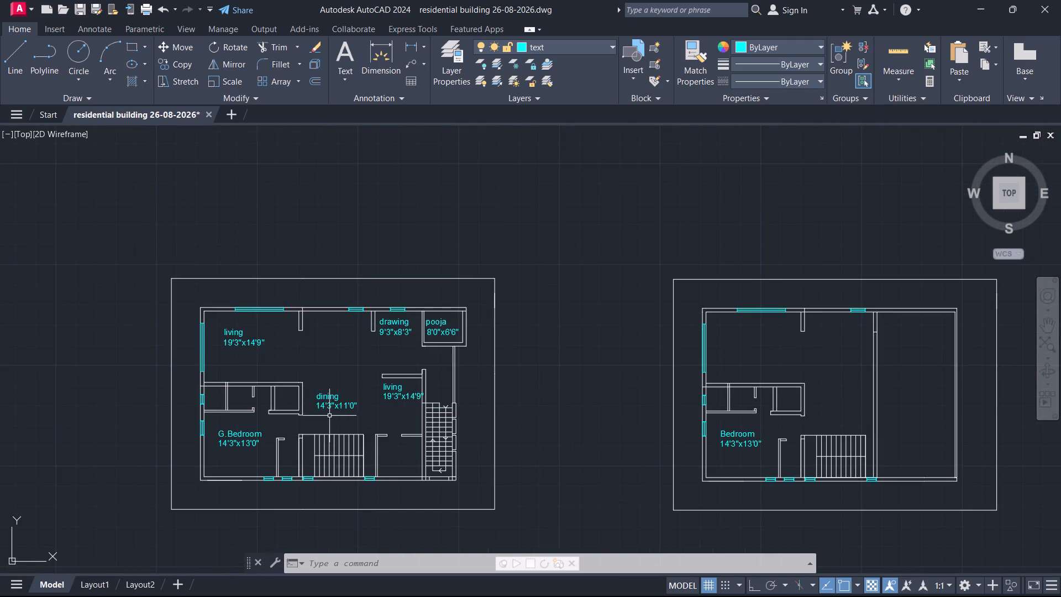
scroll(326, 416, down, 2)
scroll(357, 432, up, 1)
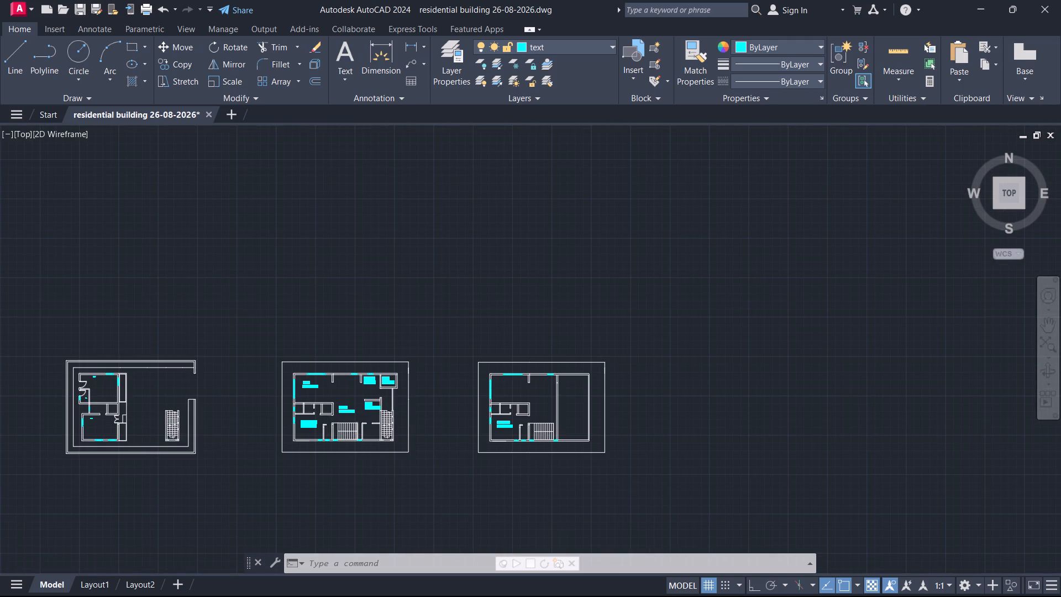
scroll(363, 423, up, 3)
scroll(365, 421, down, 1)
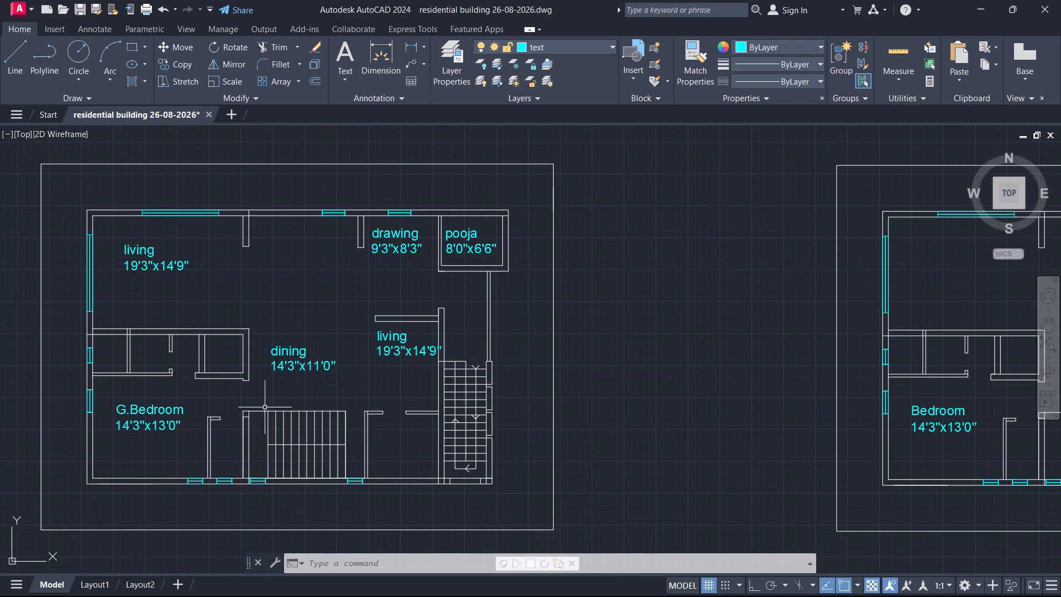
scroll(334, 371, down, 2)
scroll(202, 372, down, 1)
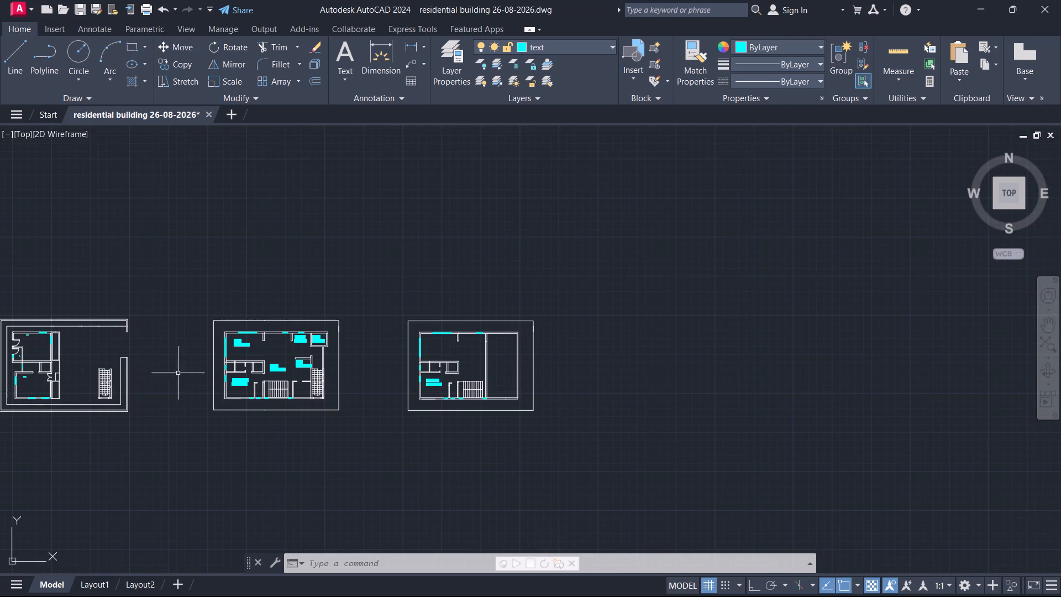
Copy the Toilet 4'6"x7'0" label from the western plan into the middle plan's three small rooms north and east of G.Bedroom.
scroll(14, 378, up, 2)
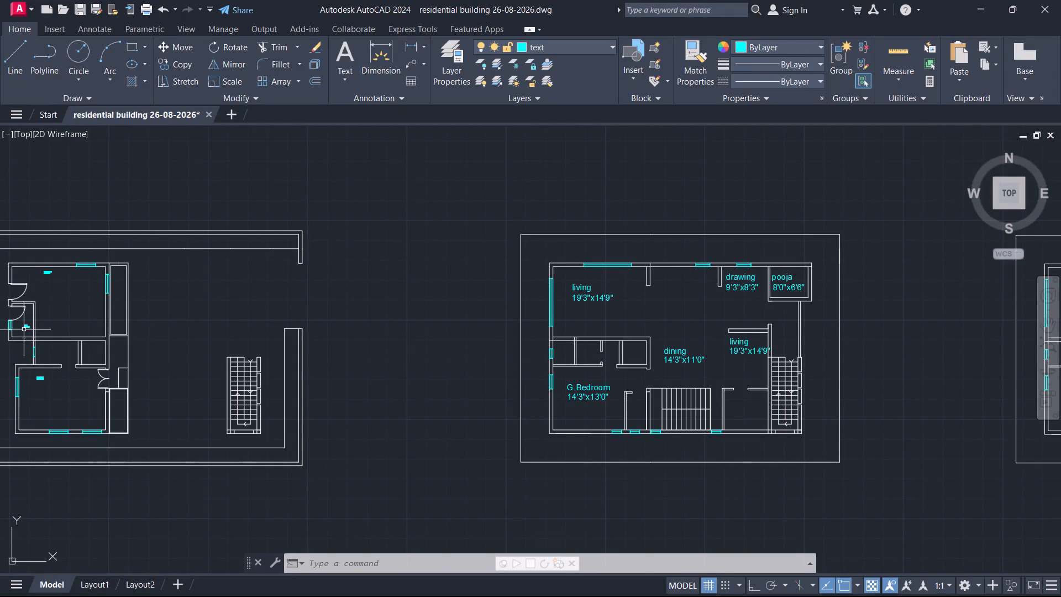
click(28, 327)
scroll(22, 333, up, 3)
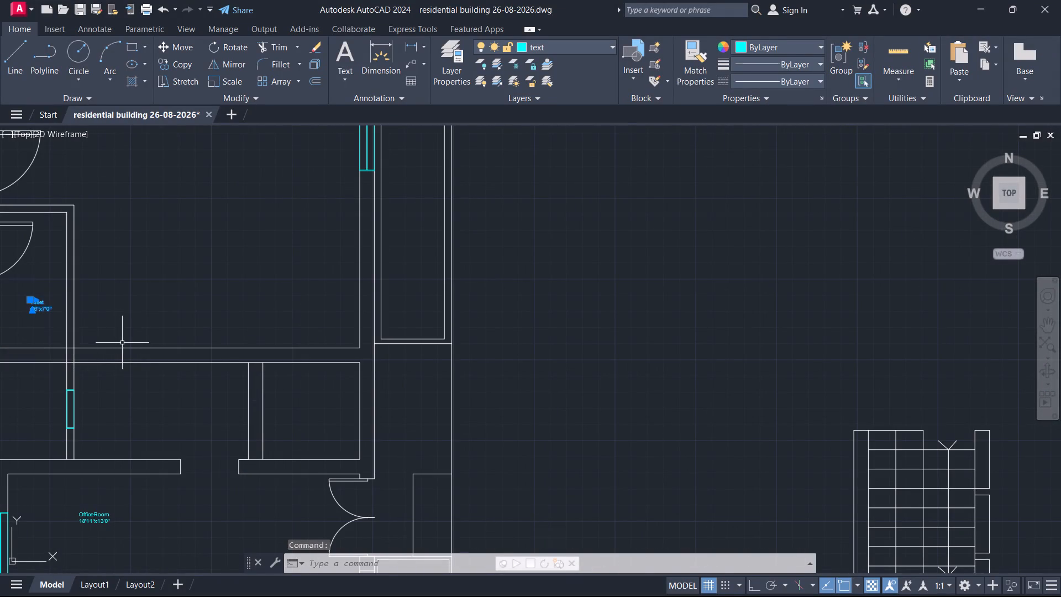
text(co)
key(Return)
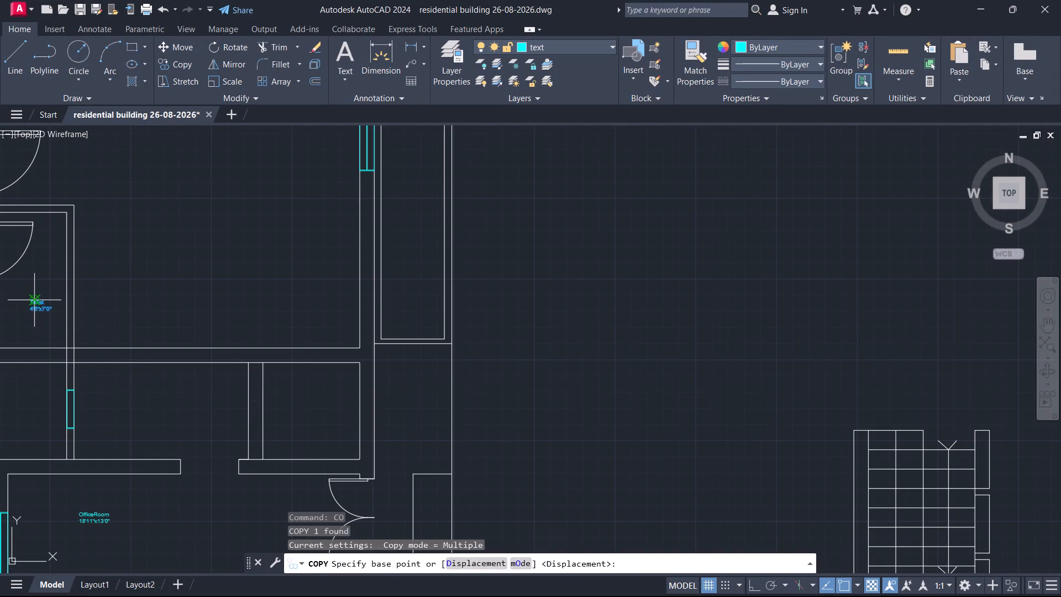
click(33, 300)
scroll(253, 404, down, 3)
scroll(507, 413, down, 1)
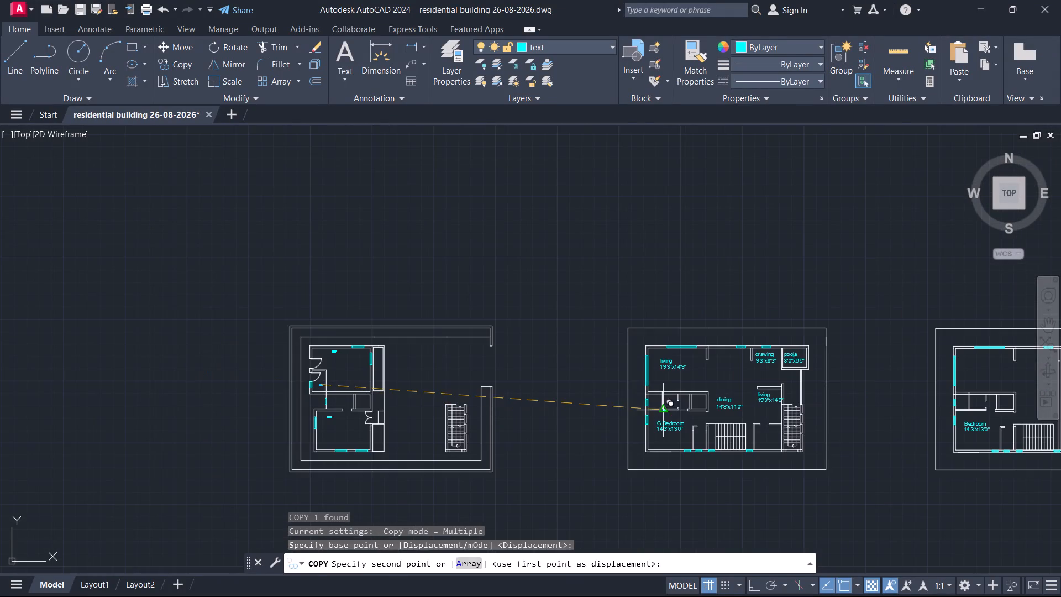
scroll(702, 406, up, 4)
scroll(687, 444, down, 3)
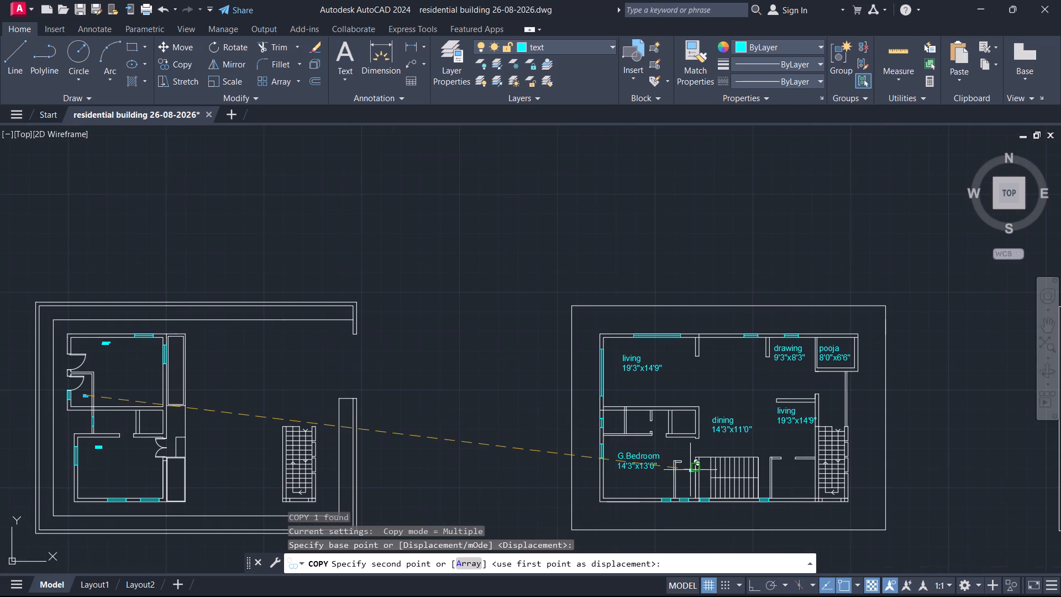
click(684, 476)
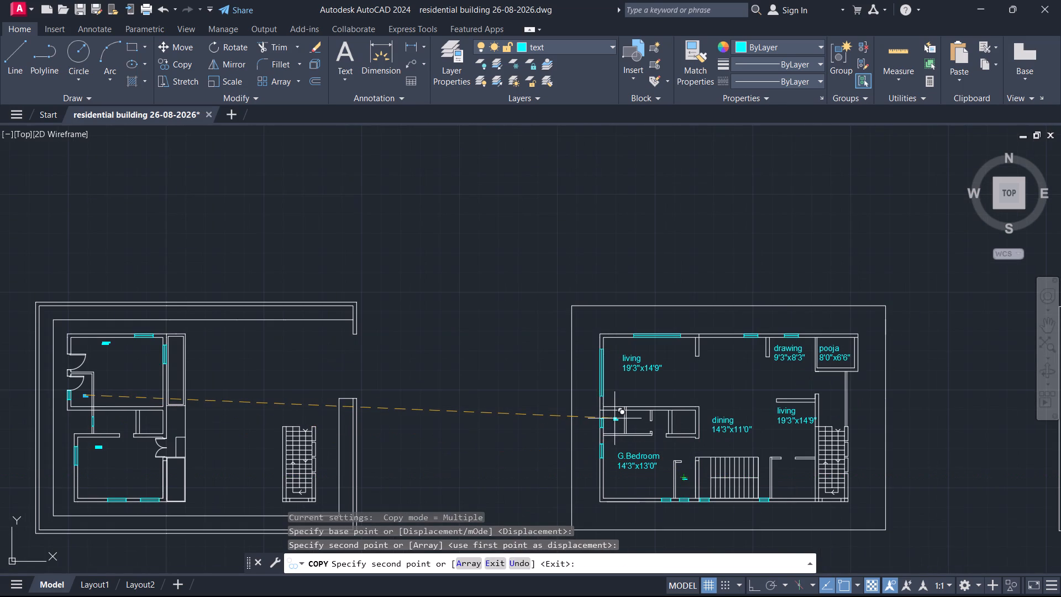
scroll(614, 418, up, 1)
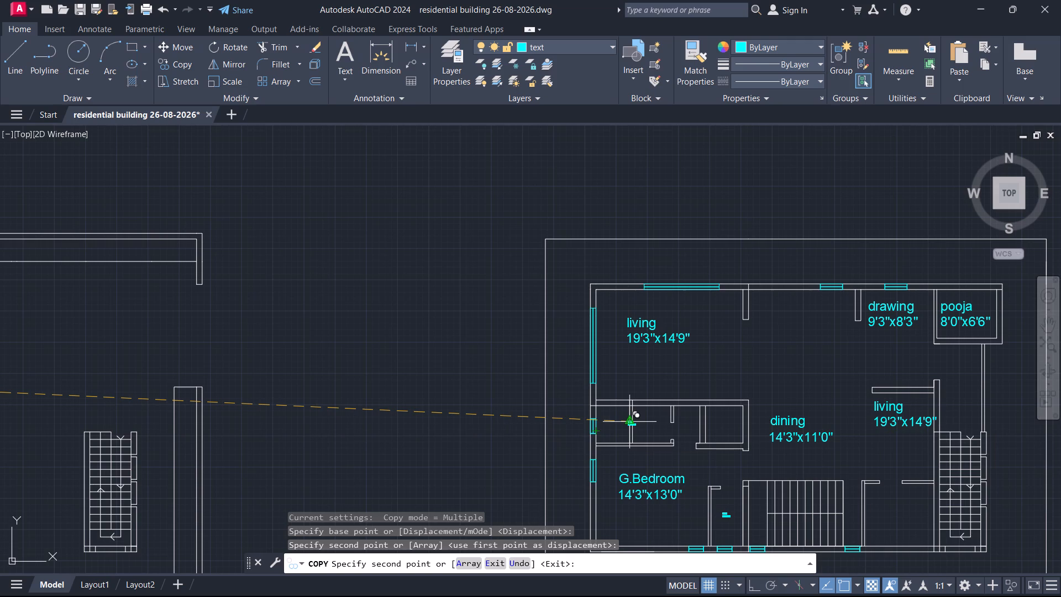
scroll(596, 459, up, 2)
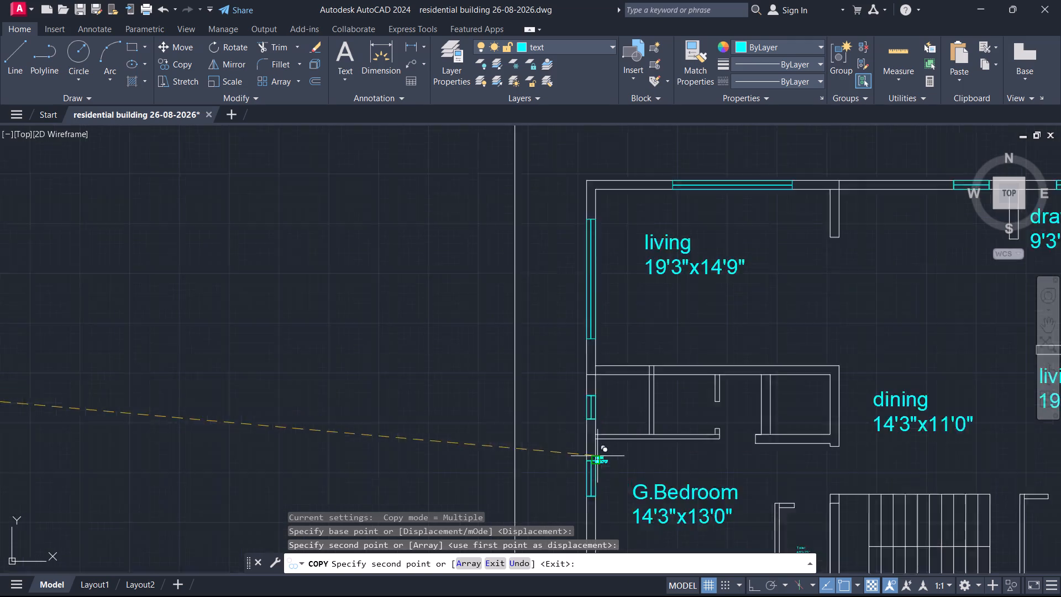
scroll(605, 446, up, 1)
click(639, 326)
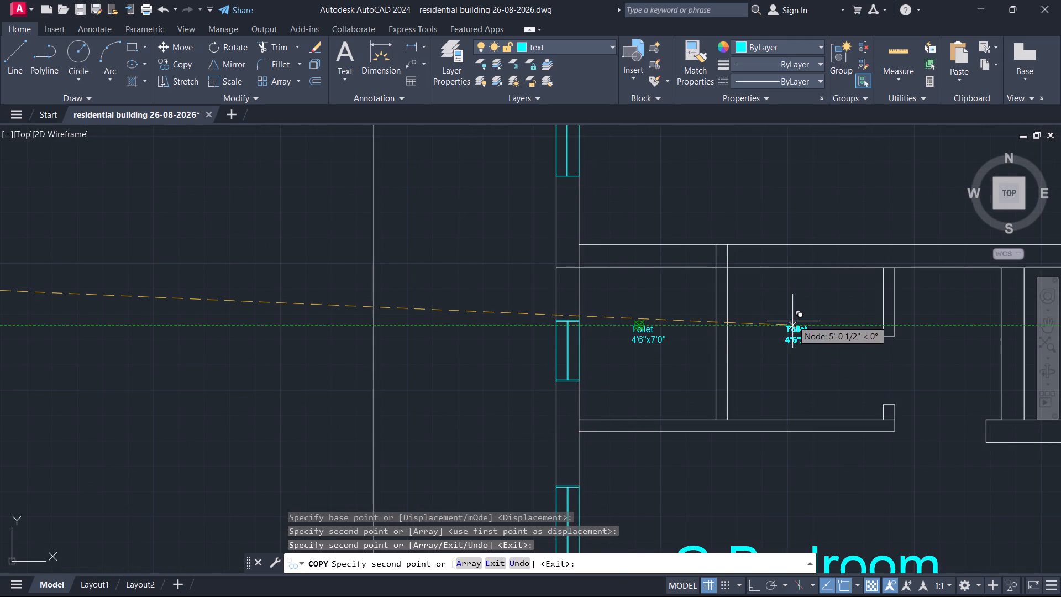
click(792, 321)
Place three more copies of the toilet label in the matching small rooms around Bedroom in the eastern plan.
scroll(617, 427, down, 5)
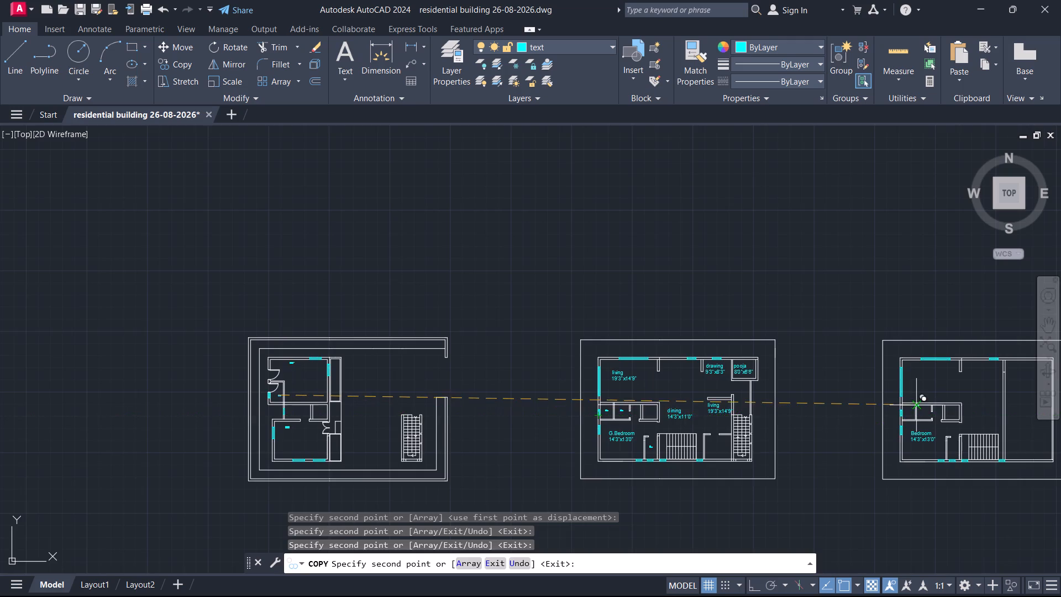
scroll(922, 406, up, 4)
click(919, 439)
click(828, 453)
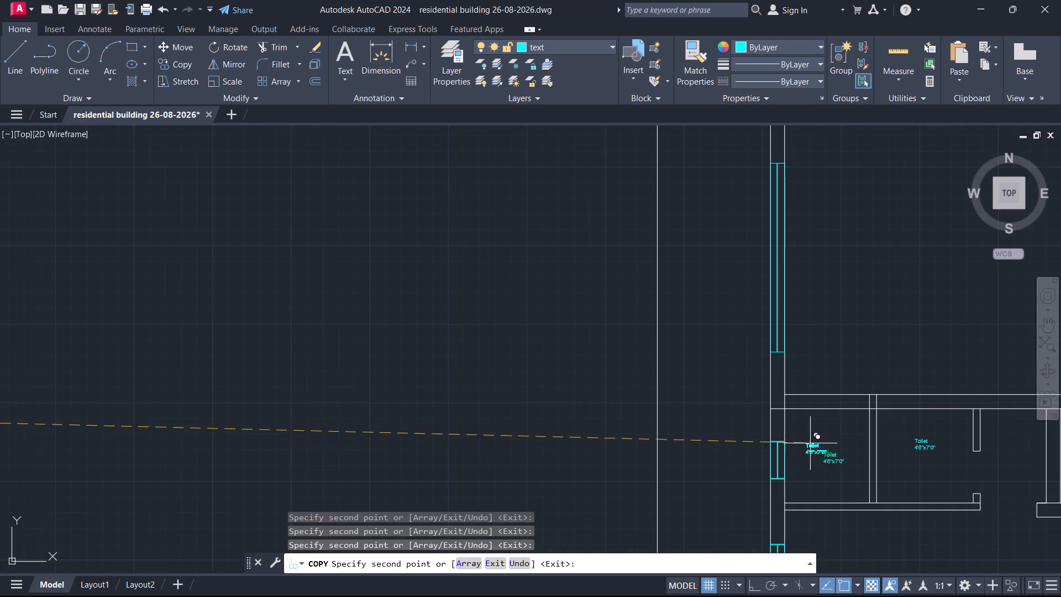
scroll(795, 432, down, 2)
scroll(933, 526, up, 3)
click(876, 504)
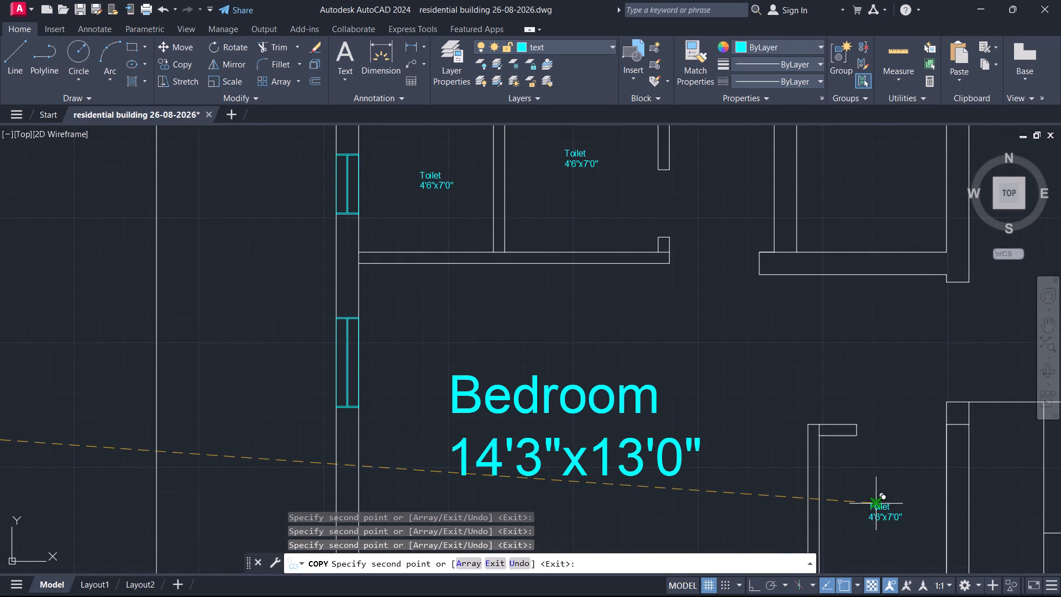
key(Escape)
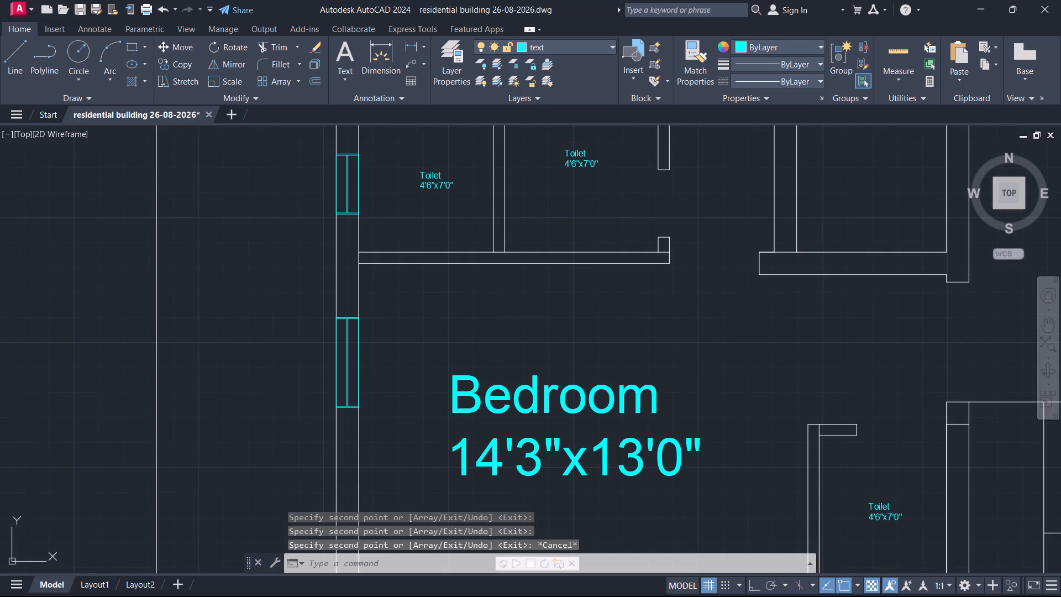
Delete the 4'6"x7'0" size line from the toilet label in the small room east of Bedroom, keeping only Toilet.
click(880, 506)
scroll(896, 528, up, 2)
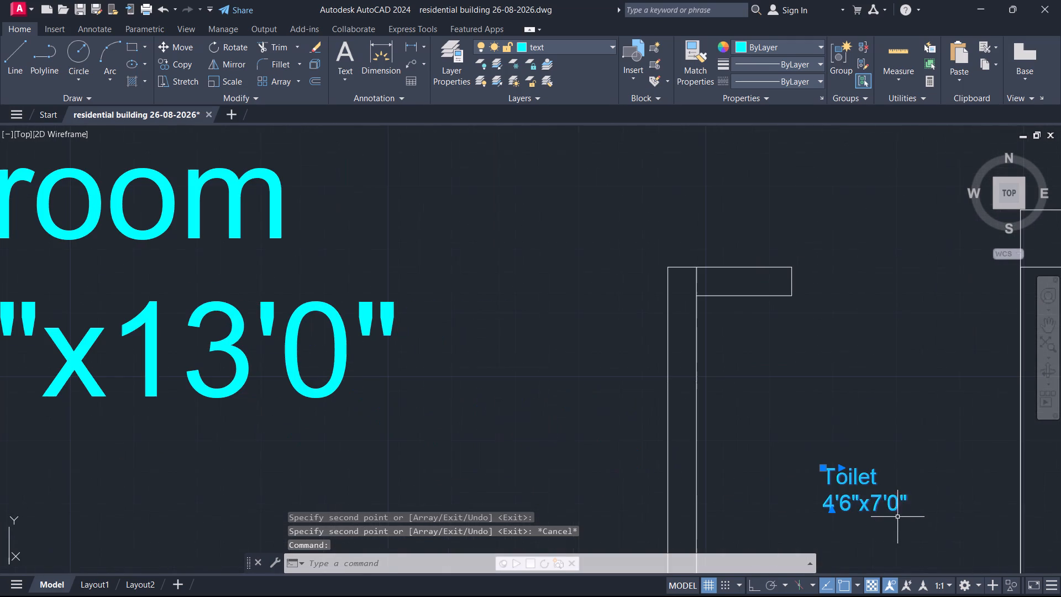
double_click(885, 500)
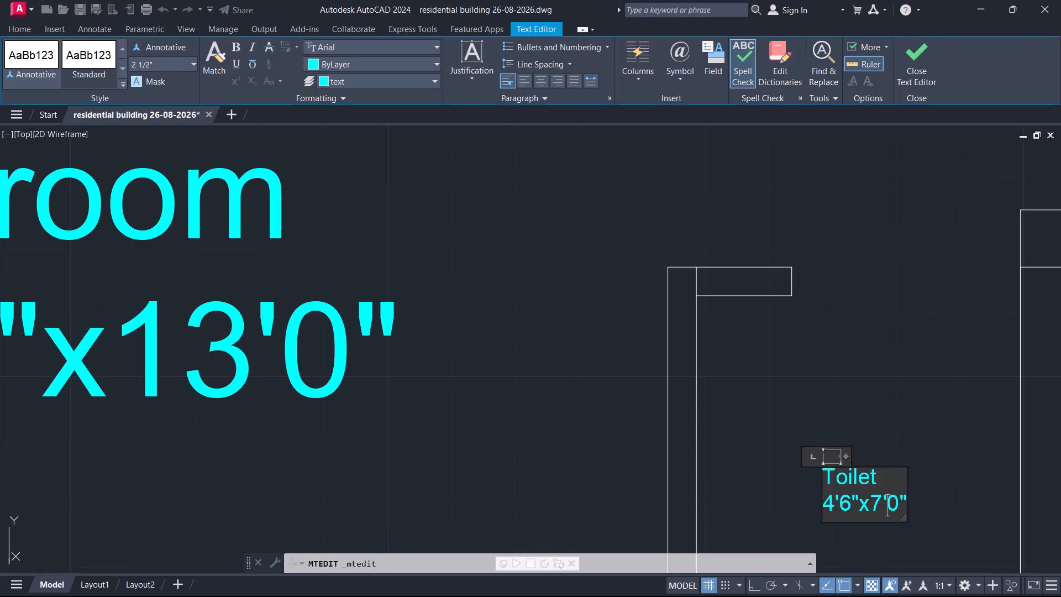
key(Right)
key(BackSpace)
key(BackSpace)
key(BackSpace)
key(BackSpace)
key(BackSpace)
key(BackSpace)
key(BackSpace)
key(BackSpace)
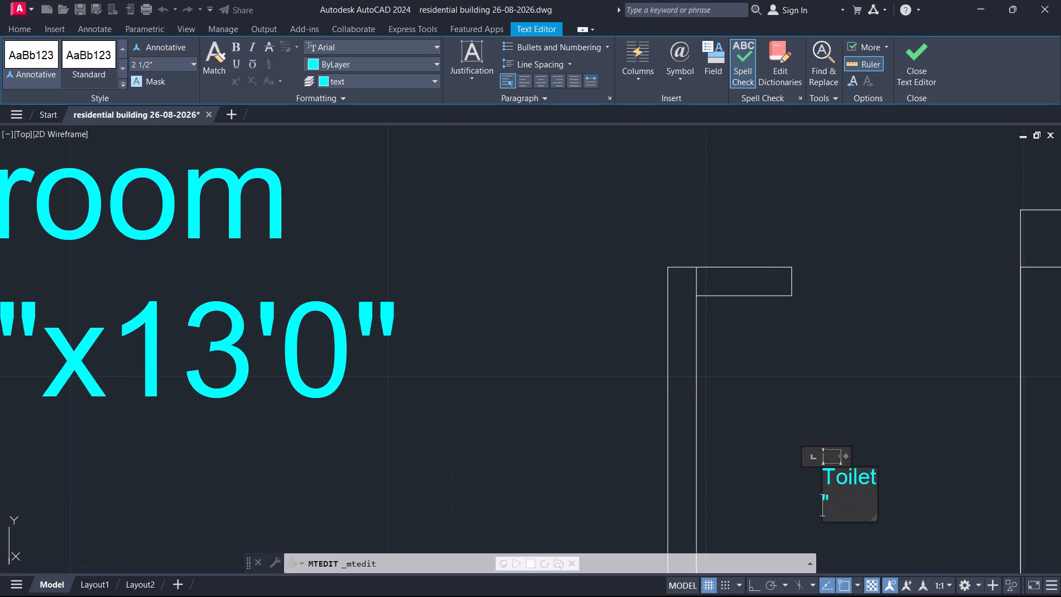
key(Right)
key(BackSpace)
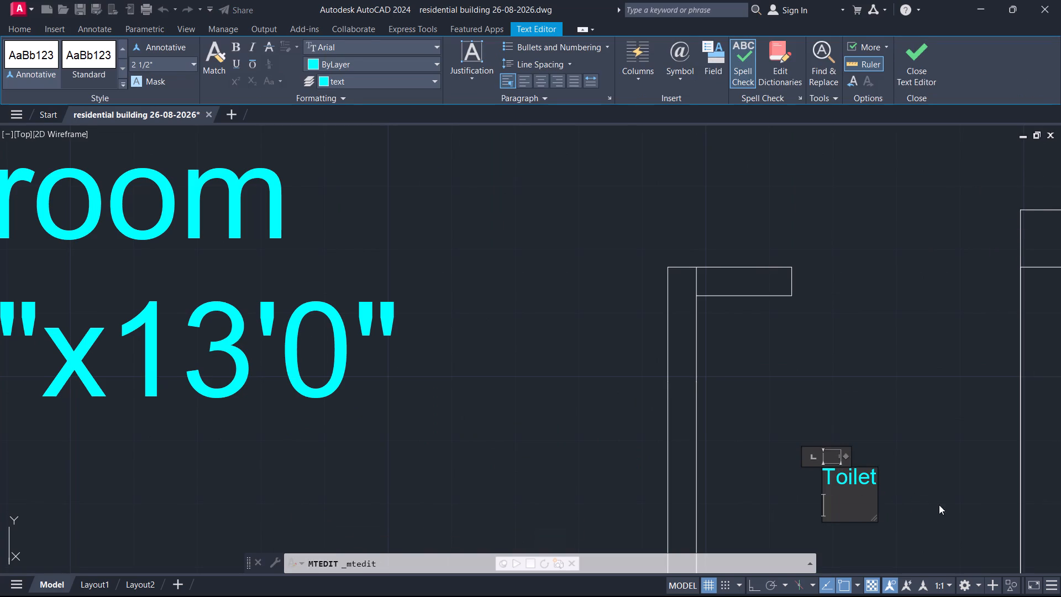
click(939, 505)
Enlarge the Toilet label in the small room east of Bedroom by scaling it freehand from its upper-left corner.
click(855, 484)
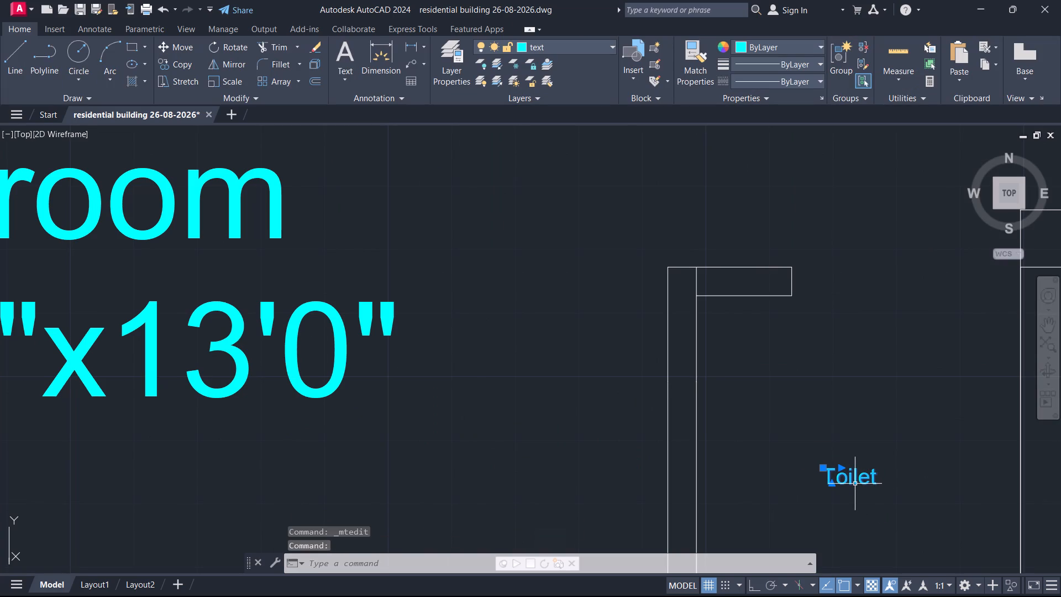
text(sc)
key(Return)
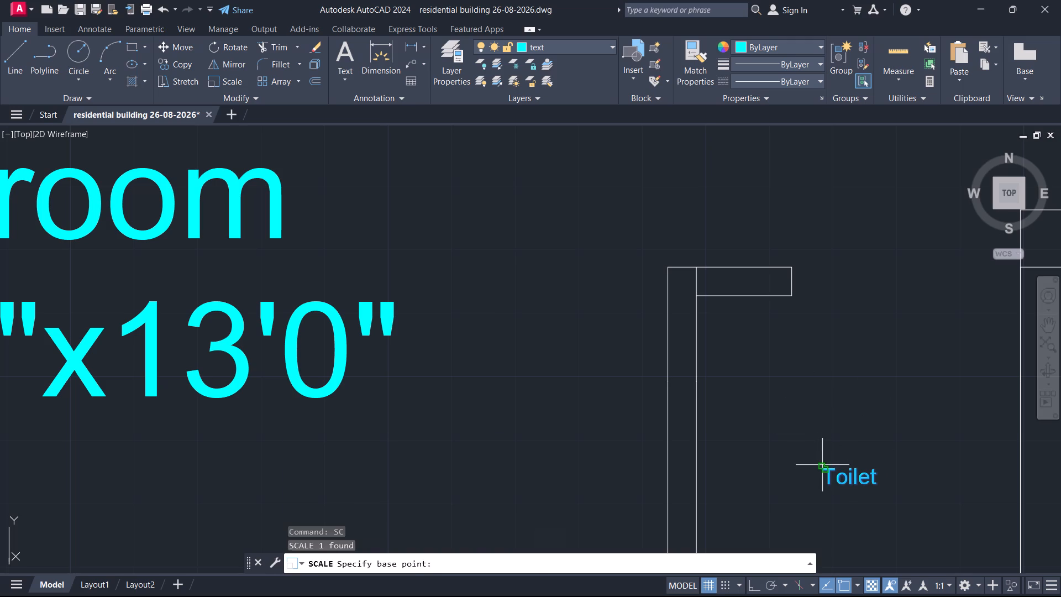
click(822, 465)
scroll(829, 499, down, 3)
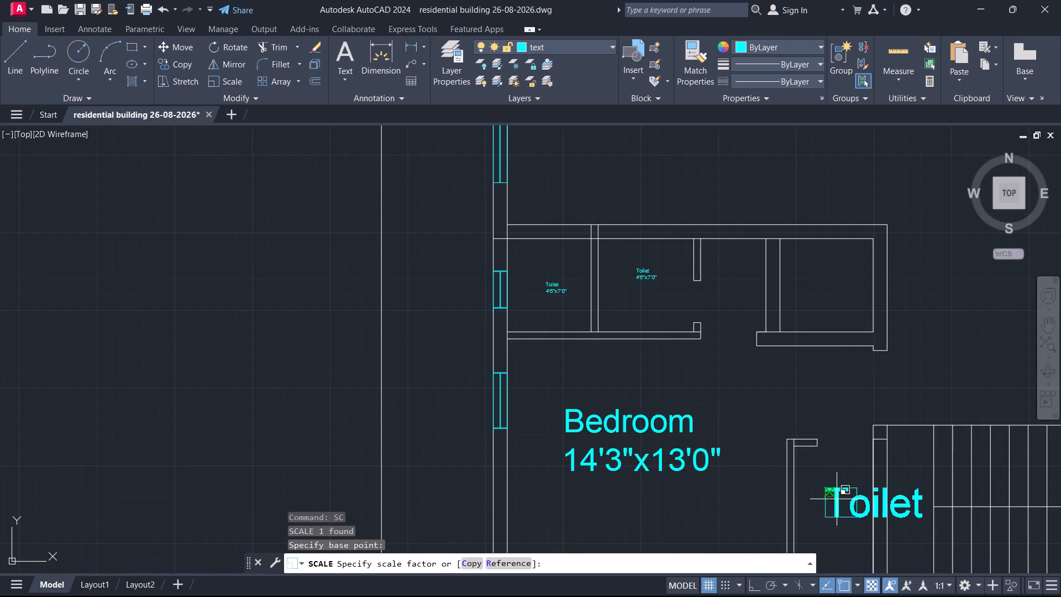
click(836, 496)
Copy the enlarged Toilet label into the two small rooms north of Bedroom and the two north of G.Bedroom in the middle plan.
click(849, 493)
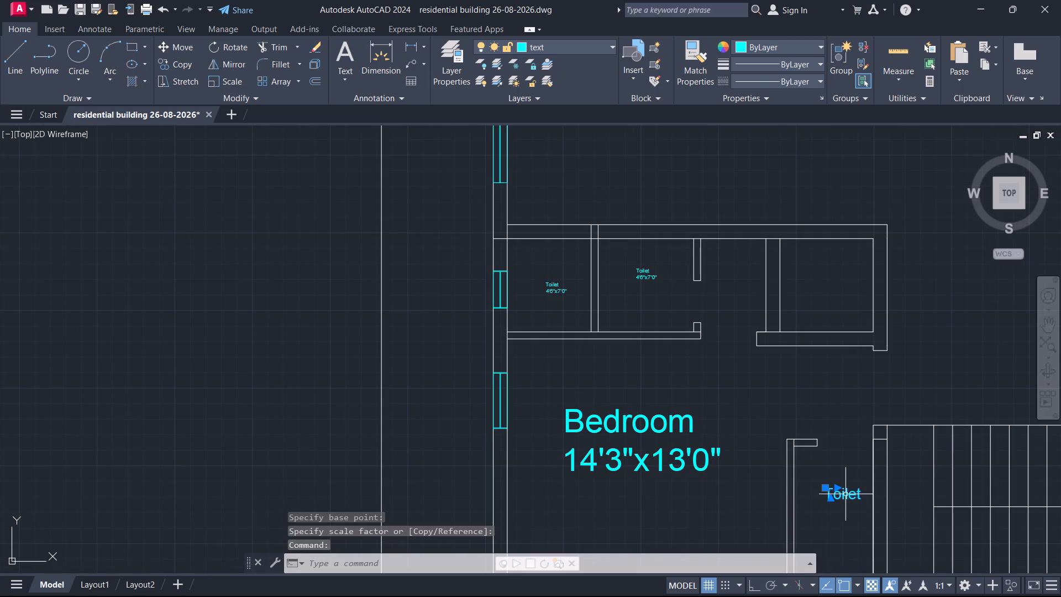
text(co)
key(Return)
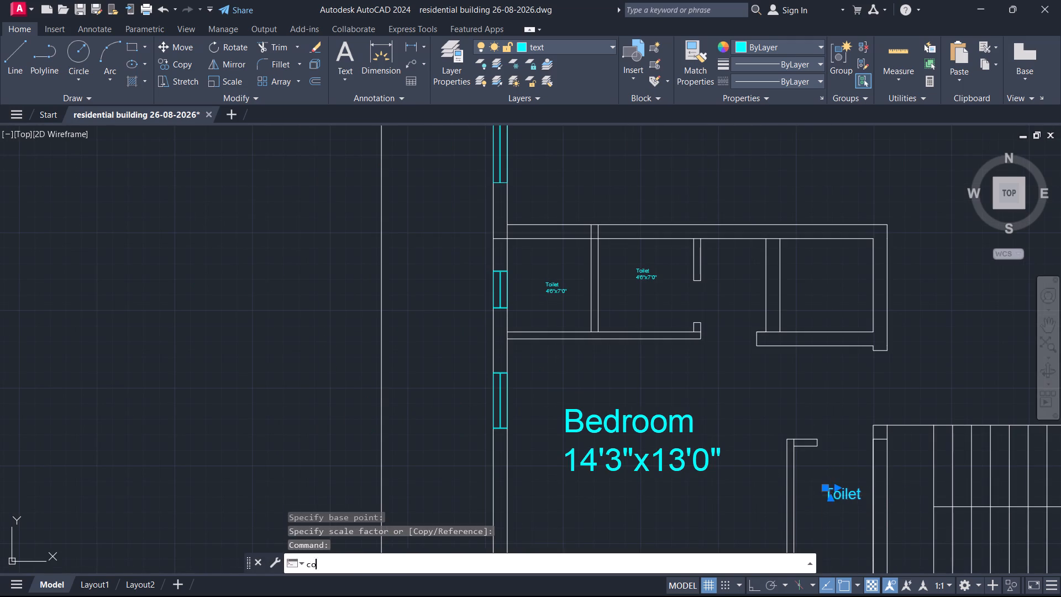
click(830, 494)
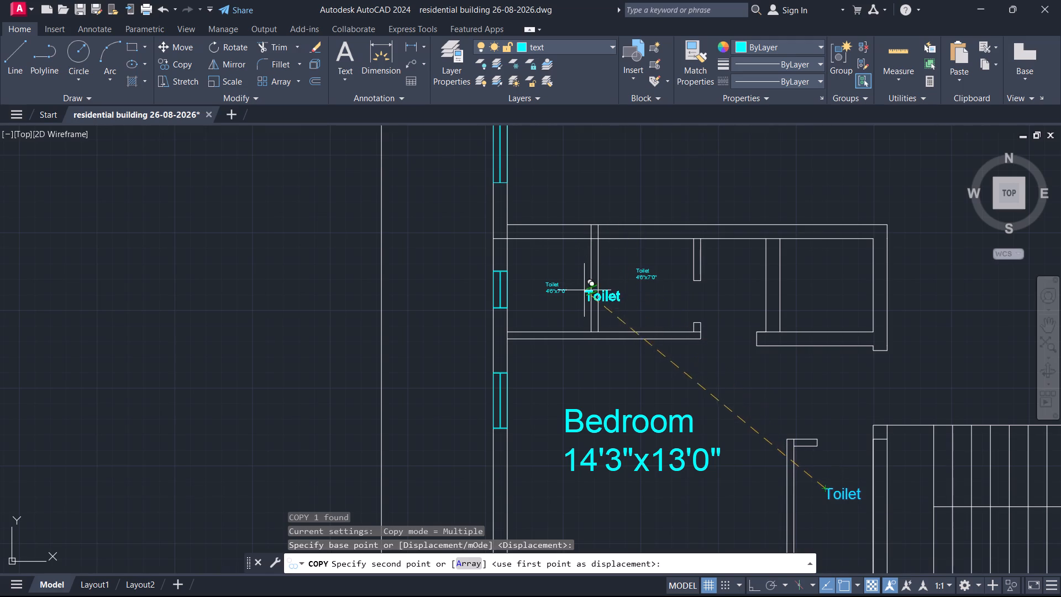
click(613, 298)
click(541, 306)
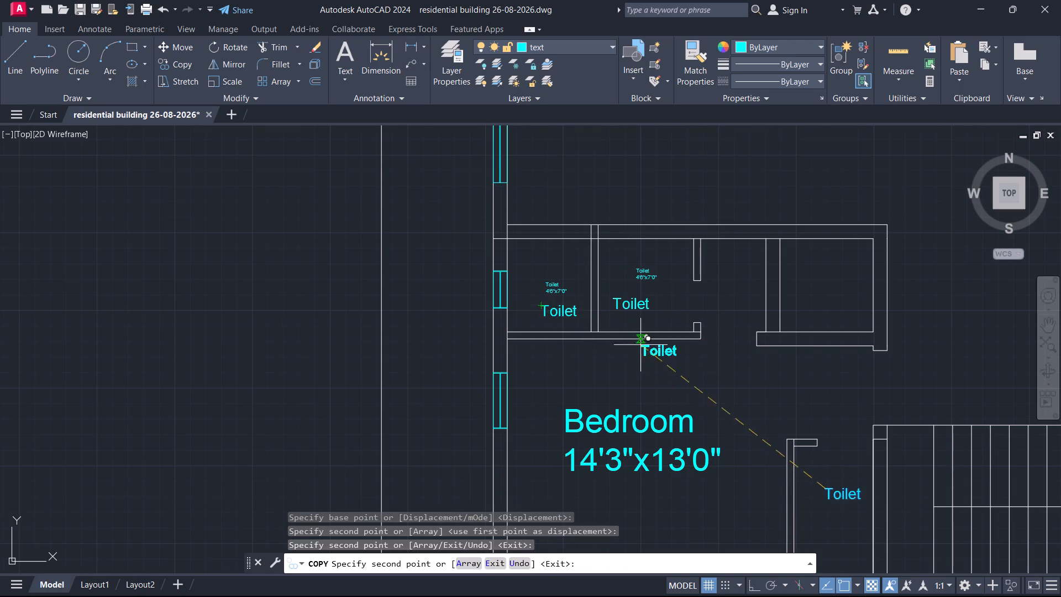
scroll(677, 329, down, 2)
scroll(376, 341, down, 1)
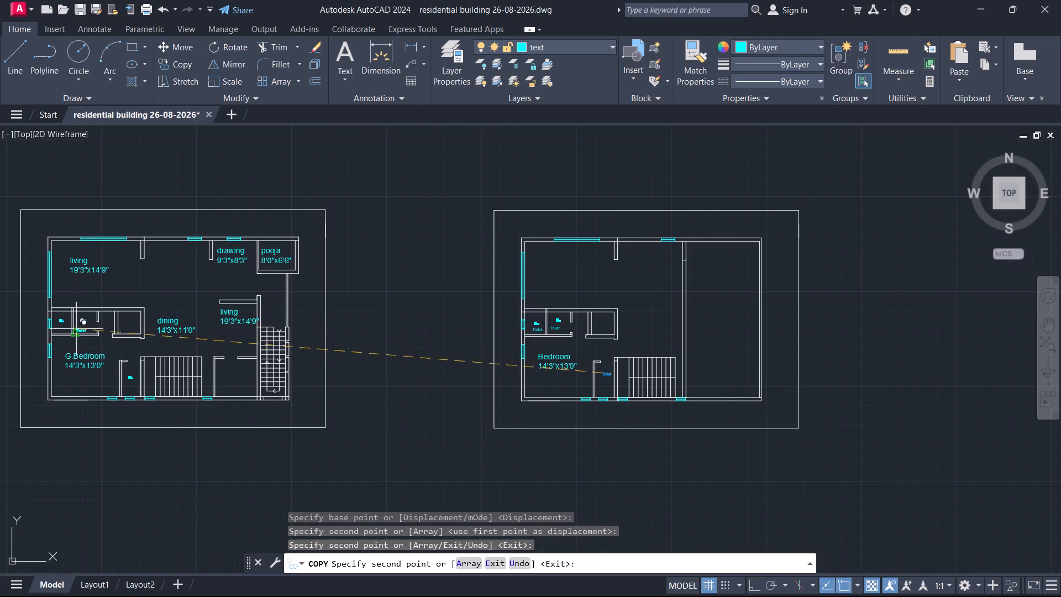
scroll(75, 329, up, 3)
click(96, 323)
click(9, 329)
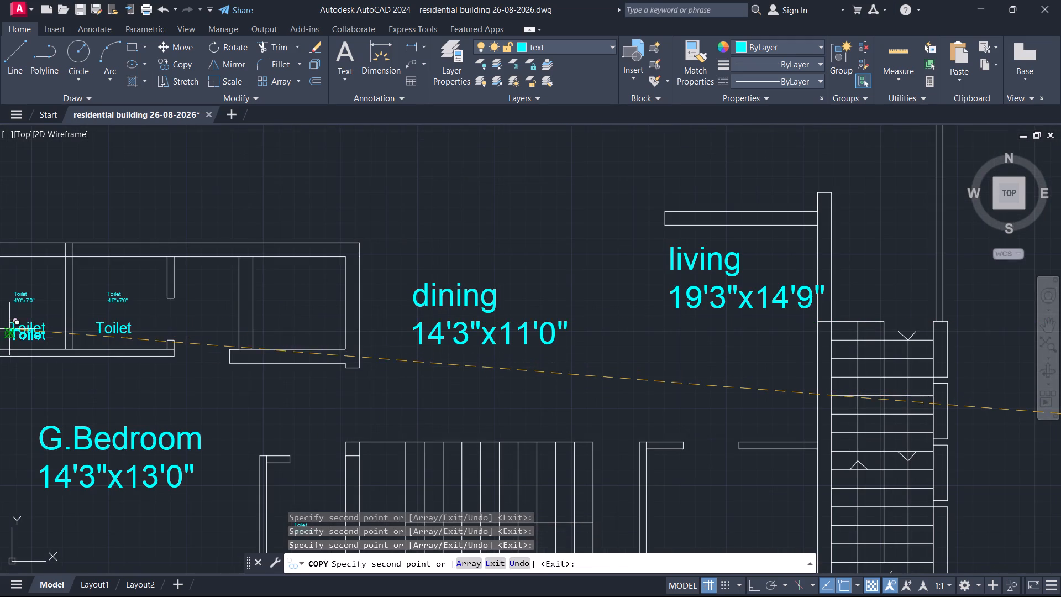
key(Escape)
Erase the four small Toilet 4'6"x7'0" labels in the rooms north of G.Bedroom and north of Bedroom.
click(19, 301)
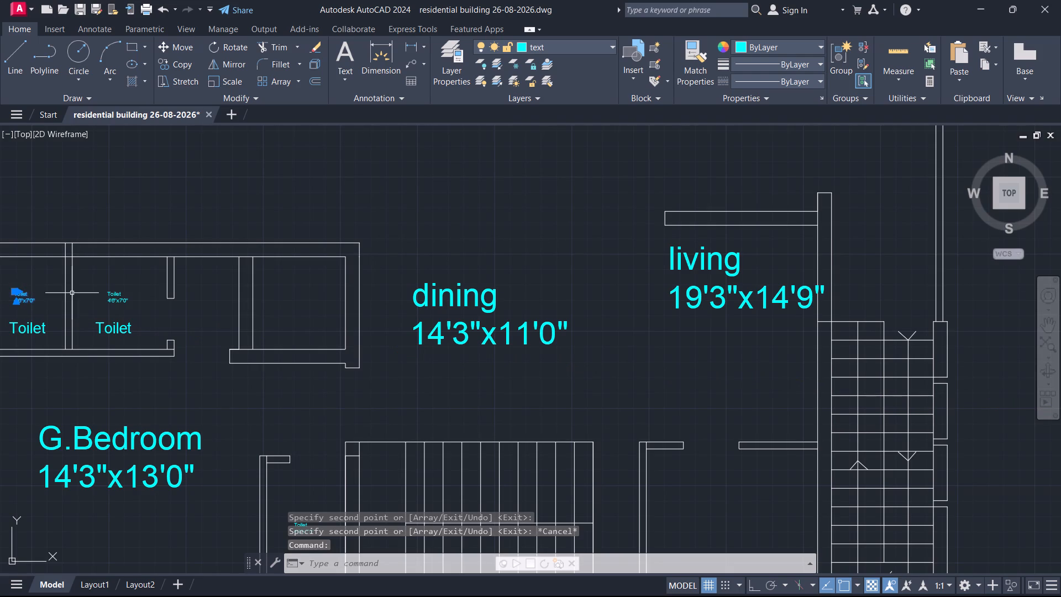
click(111, 302)
scroll(191, 340, down, 4)
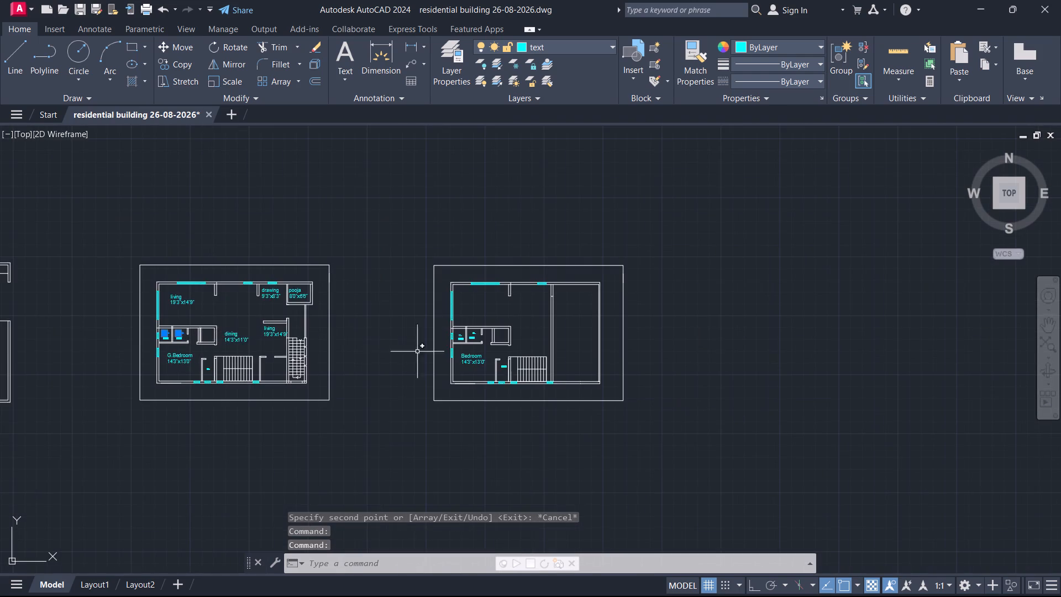
scroll(526, 361, up, 4)
middle_drag(276, 247, 580, 368)
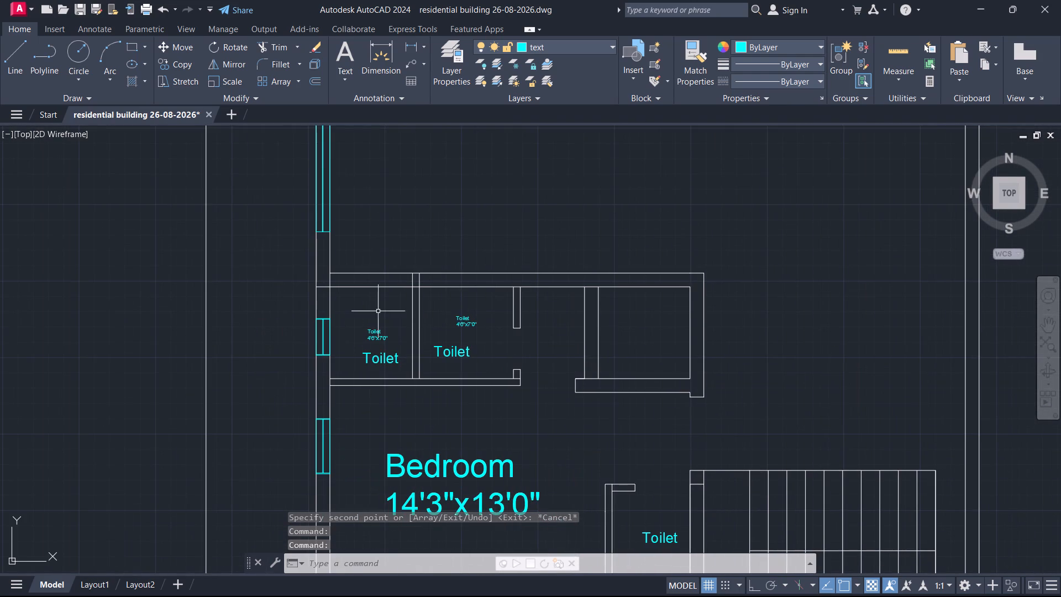
click(464, 319)
click(365, 335)
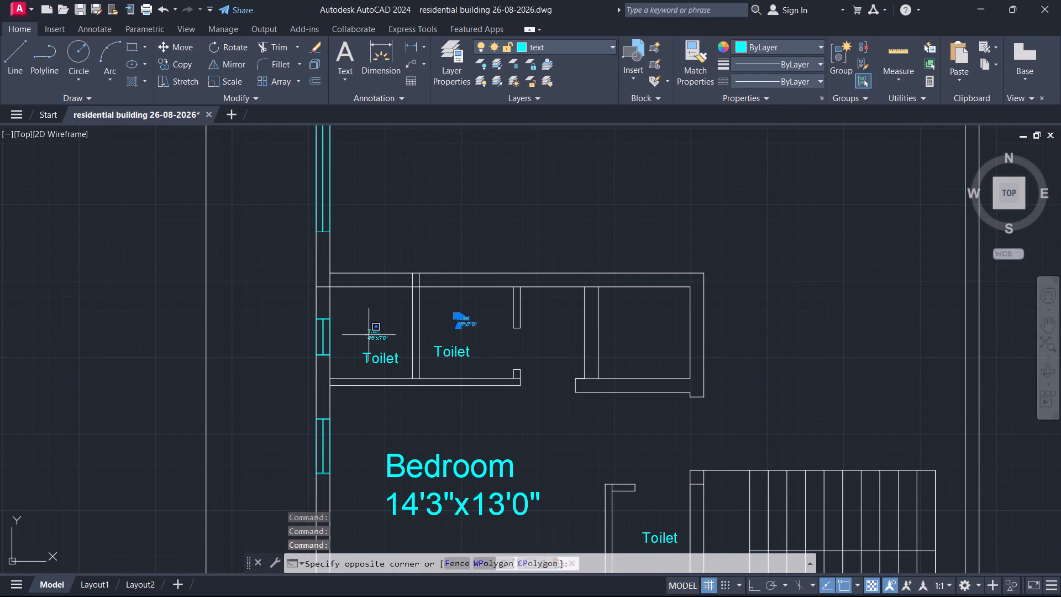
click(378, 341)
click(379, 341)
key(e)
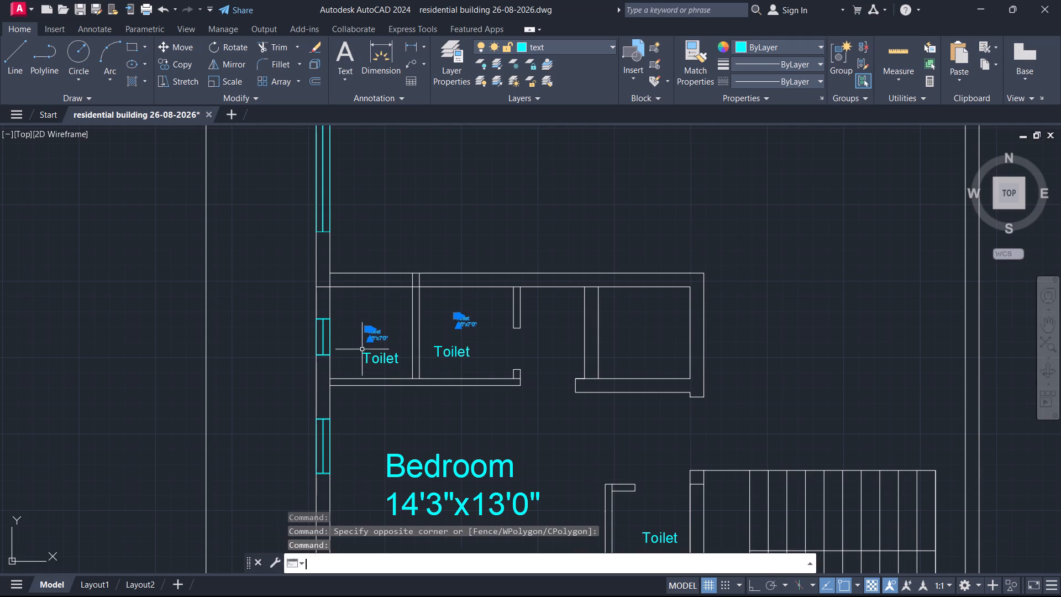
key(Return)
On layer 0, draw two crossing diagonal lines inside the partition between the eastern plan's two adjacent toilets.
scroll(393, 348, up, 2)
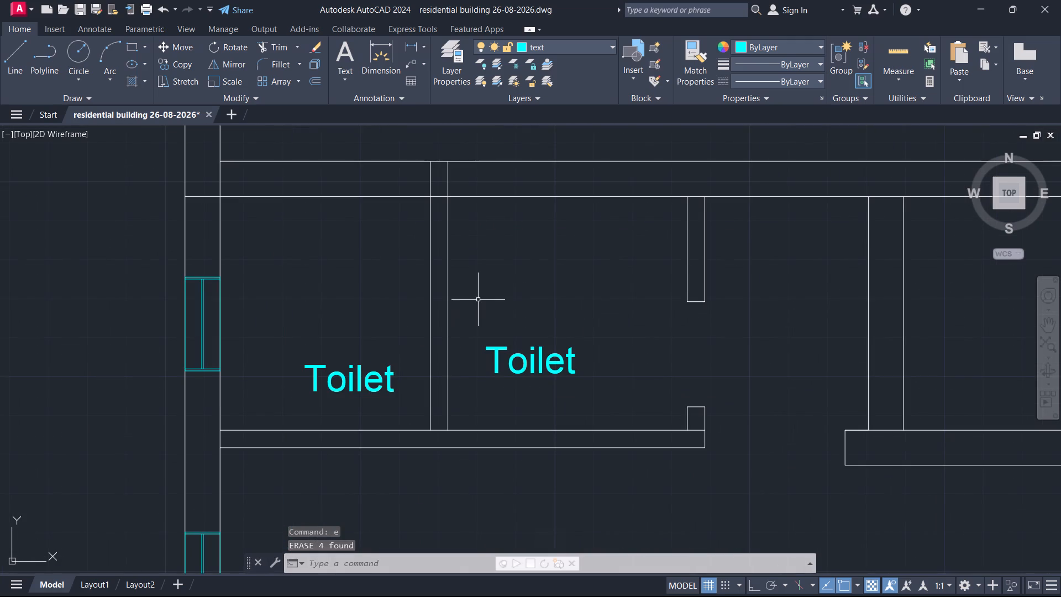
key(l)
key(Return)
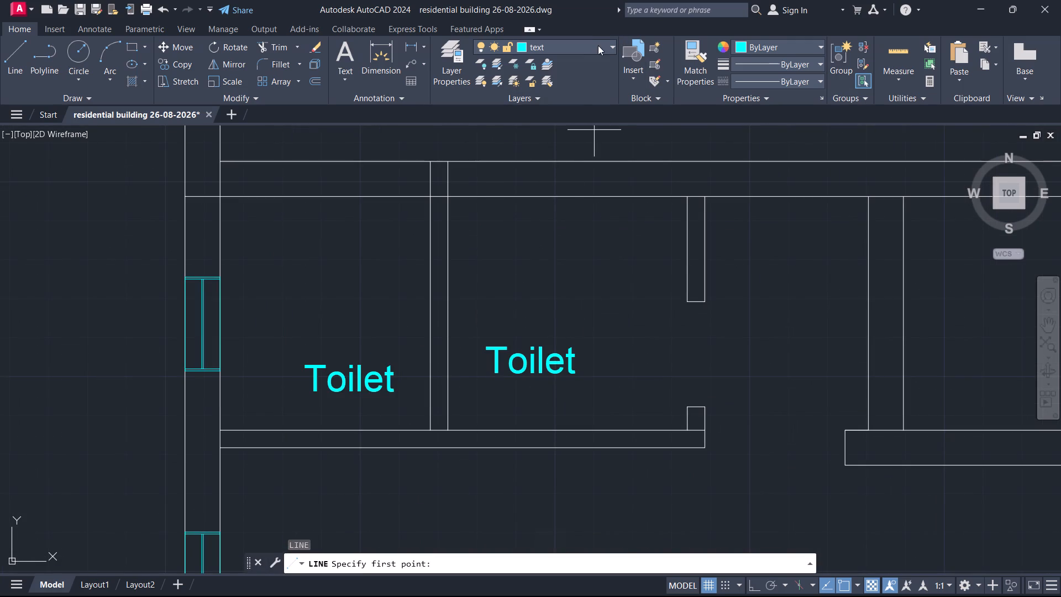
click(598, 46)
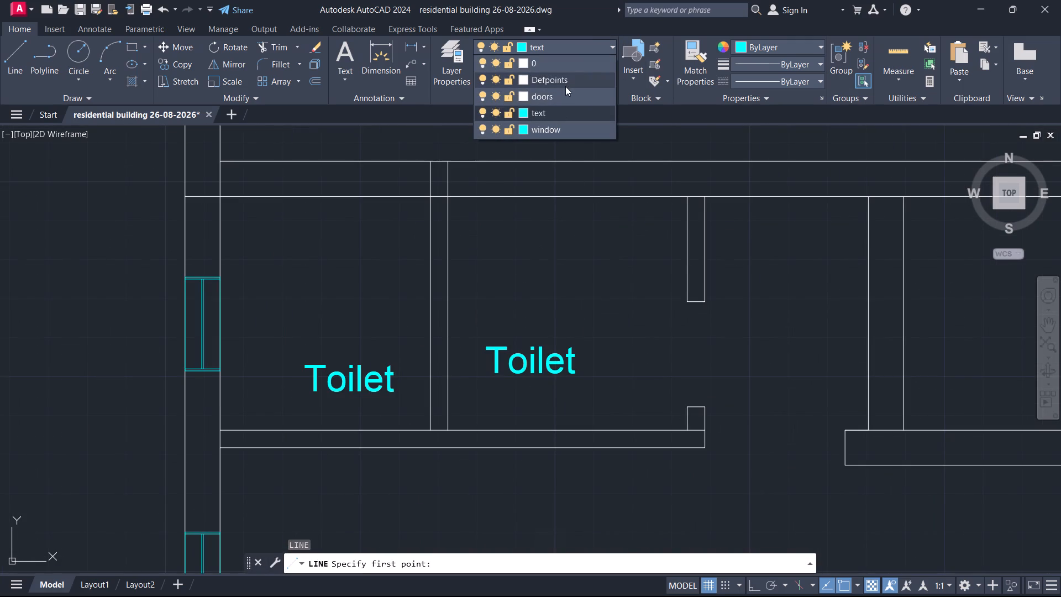
click(568, 56)
click(445, 197)
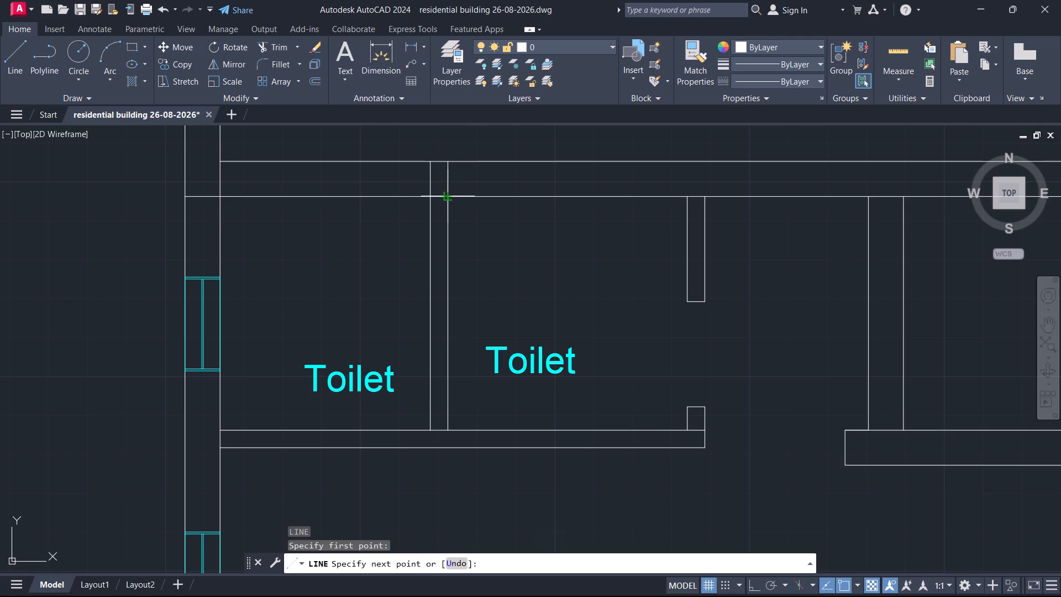
click(434, 428)
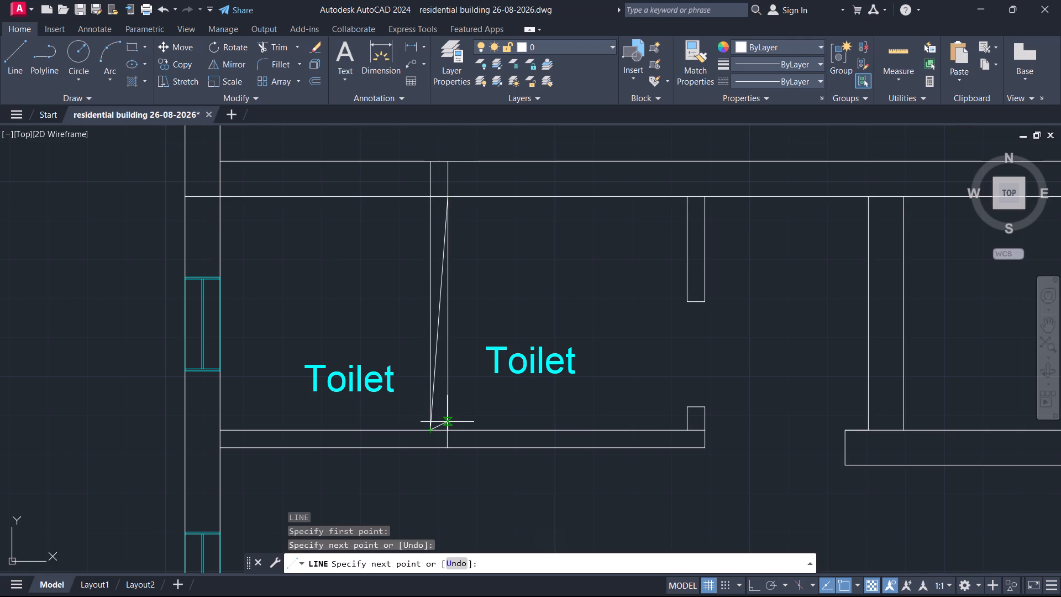
key(space)
key(space)
click(450, 427)
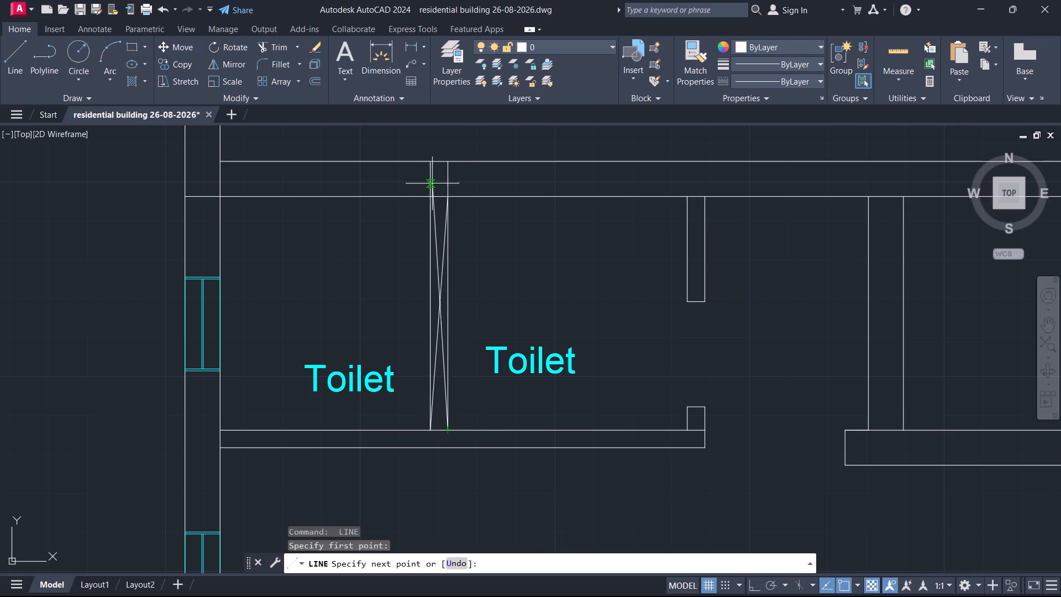
click(433, 197)
key(space)
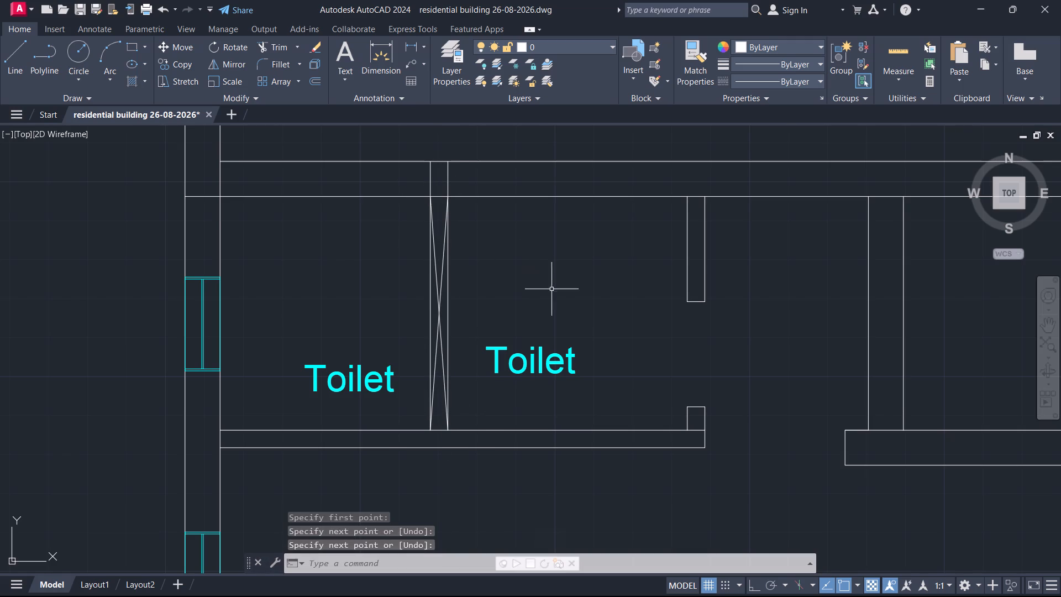
Draw the same pair of crossing diagonal lines inside the partition between the middle plan's two adjacent toilets north of G.Bedroom.
scroll(577, 287, down, 2)
key(space)
scroll(634, 307, down, 2)
scroll(680, 328, down, 2)
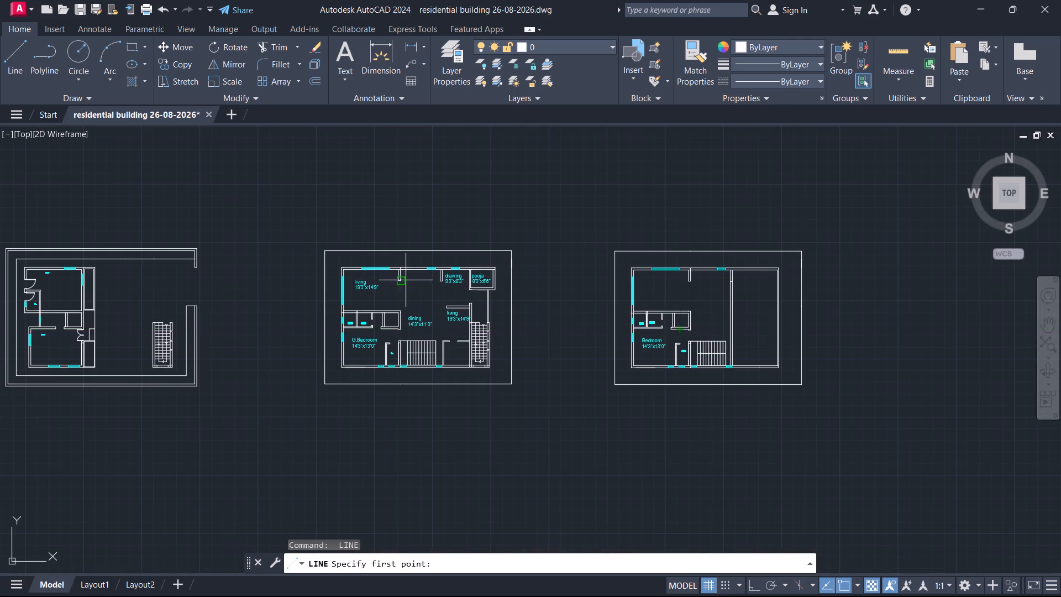
scroll(388, 310, up, 3)
scroll(262, 369, up, 3)
key(space)
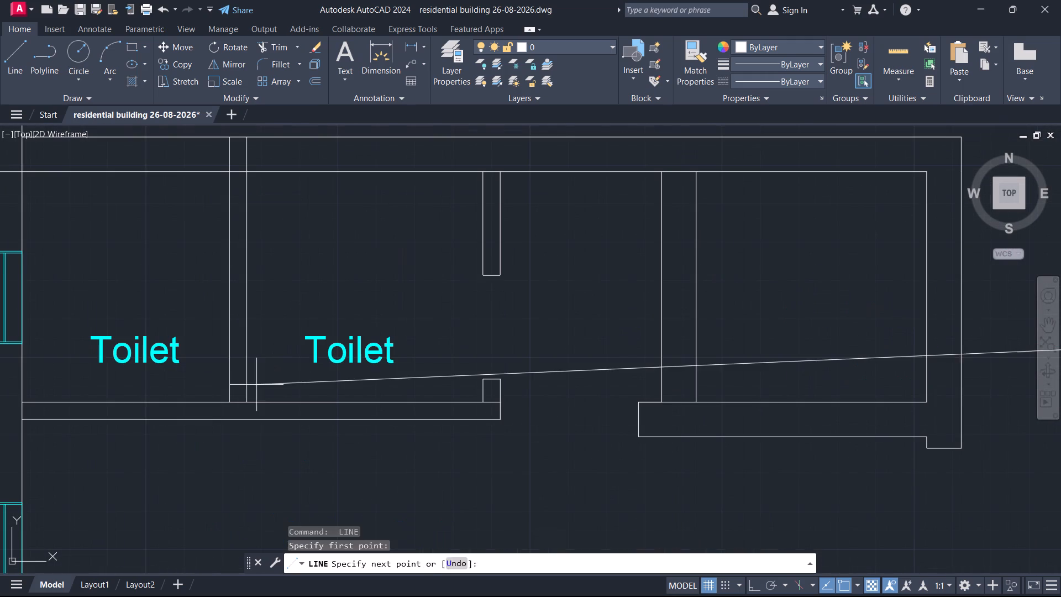
key(space)
key(space)
click(246, 400)
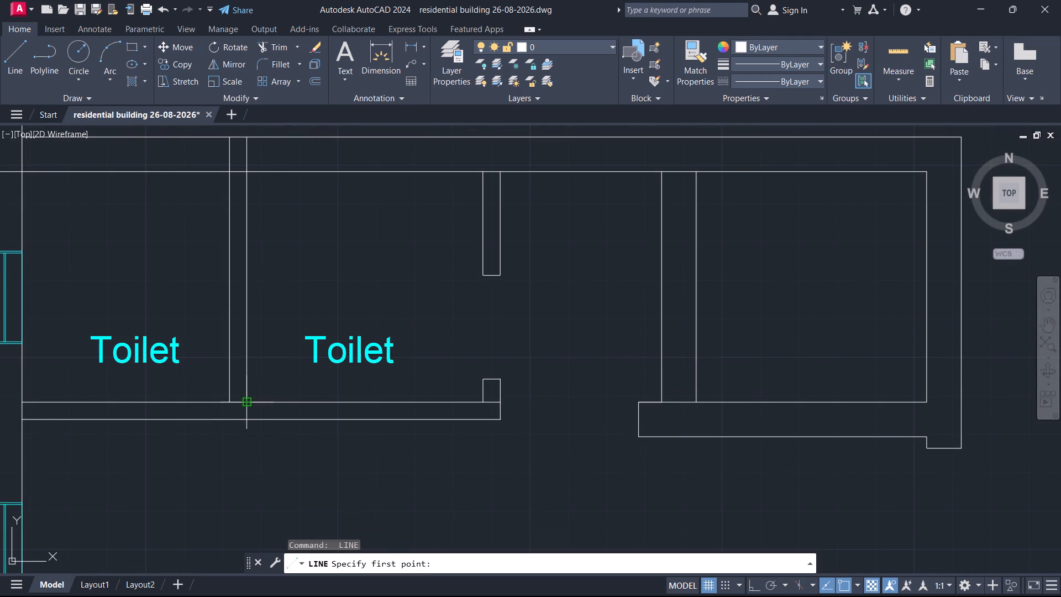
click(233, 174)
key(space)
key(space)
click(246, 171)
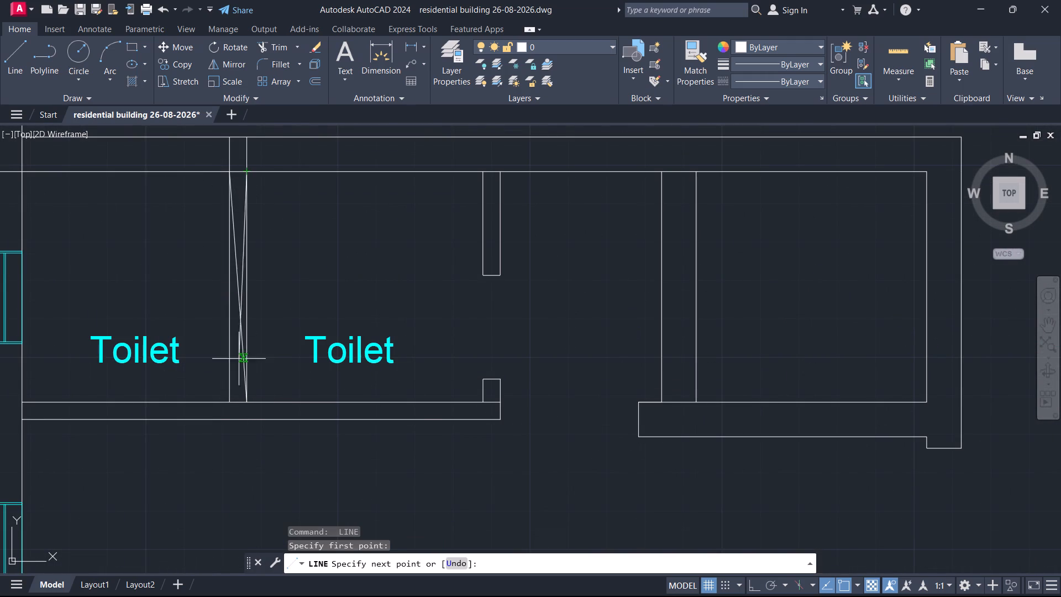
click(228, 403)
key(Escape)
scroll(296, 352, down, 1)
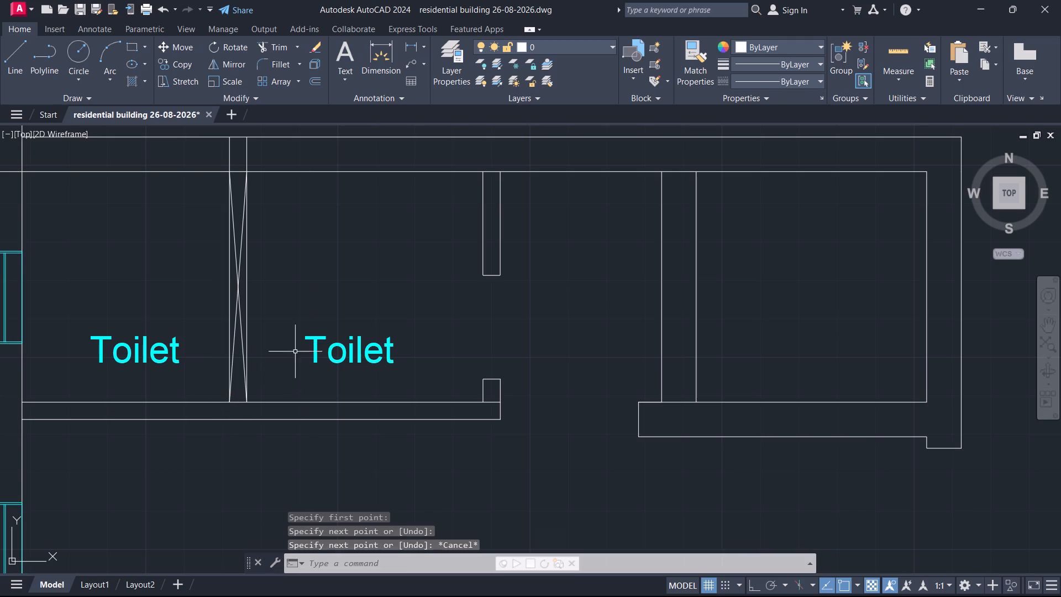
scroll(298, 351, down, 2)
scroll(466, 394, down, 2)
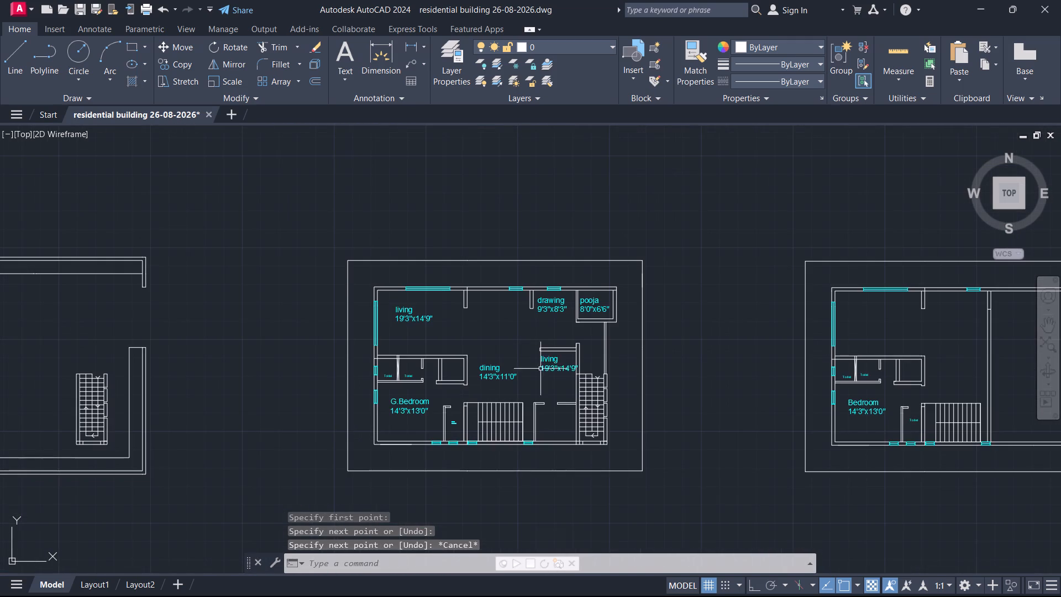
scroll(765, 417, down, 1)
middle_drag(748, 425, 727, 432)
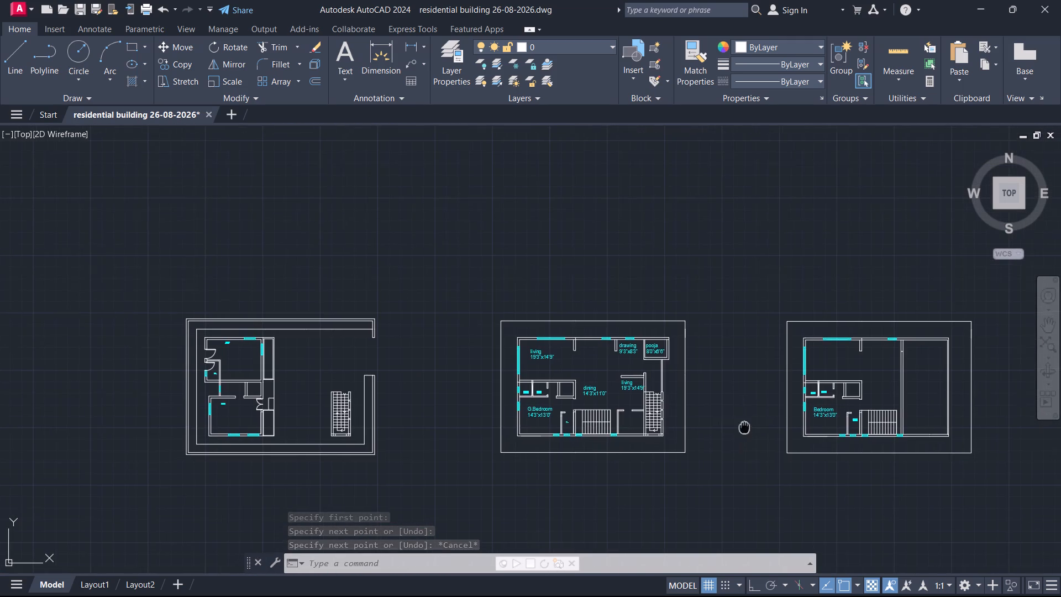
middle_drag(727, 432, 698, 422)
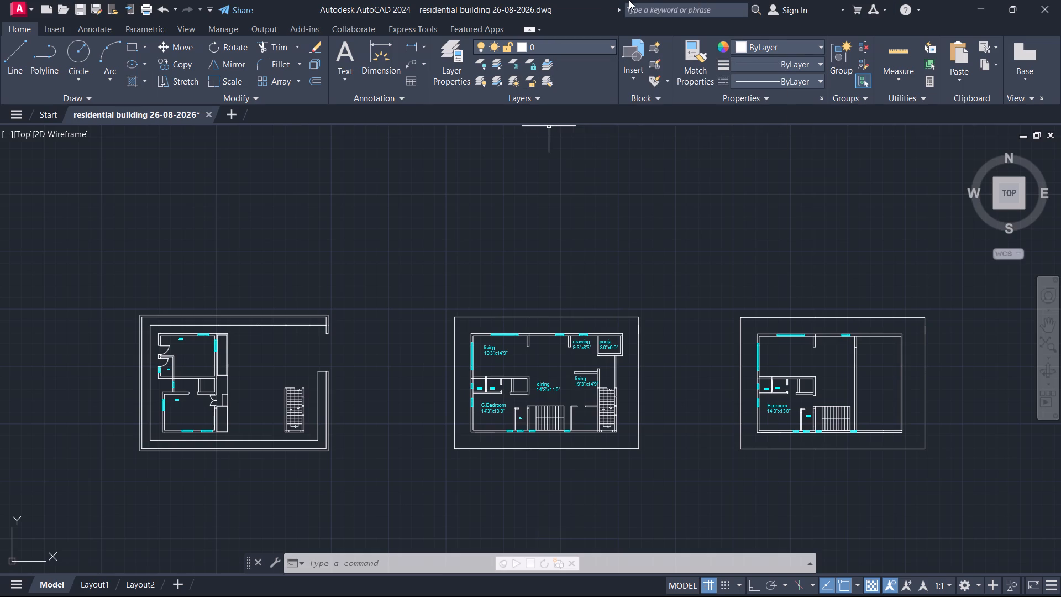
Create a new layer named dimensions, keep its colour white, and make it the current layer.
click(612, 46)
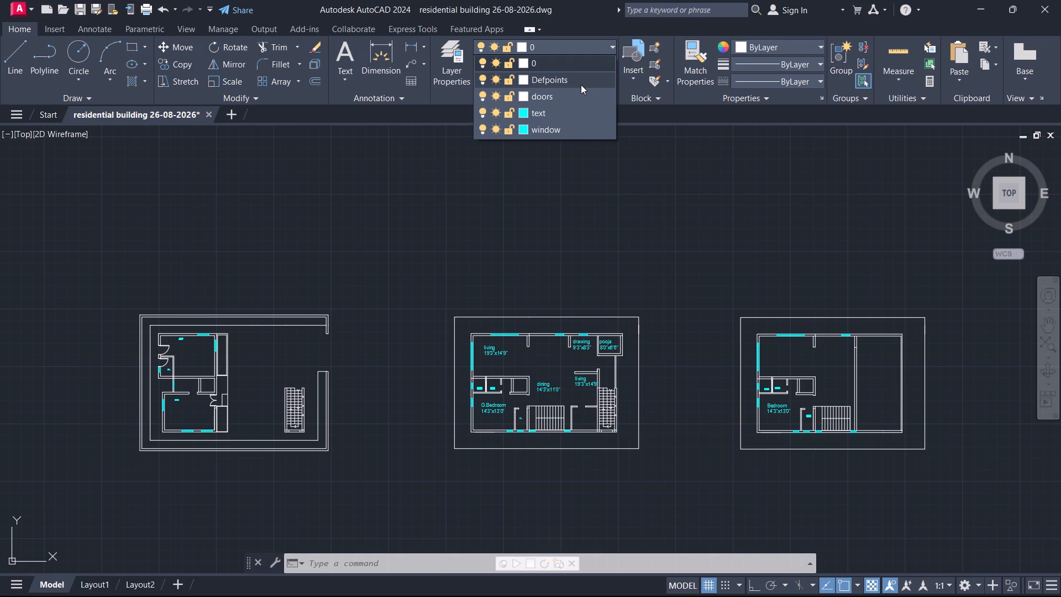
double_click(448, 62)
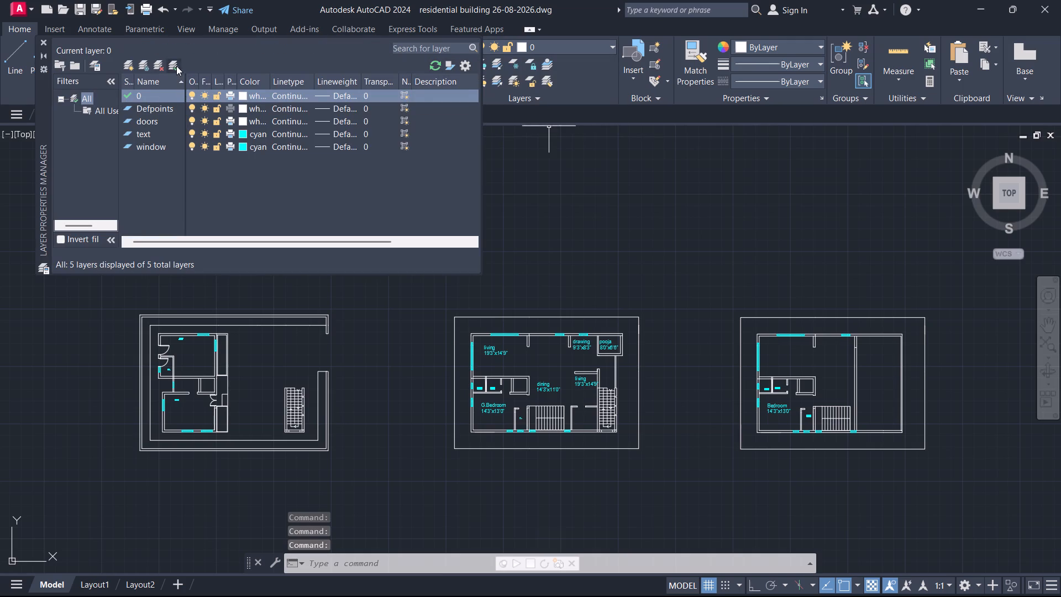
click(175, 65)
double_click(175, 61)
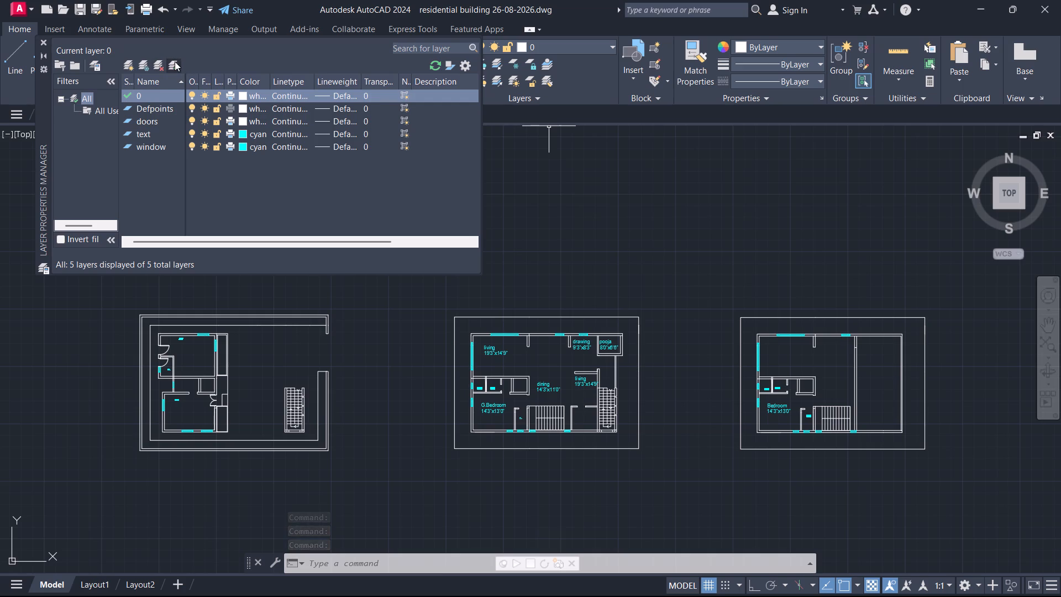
click(130, 62)
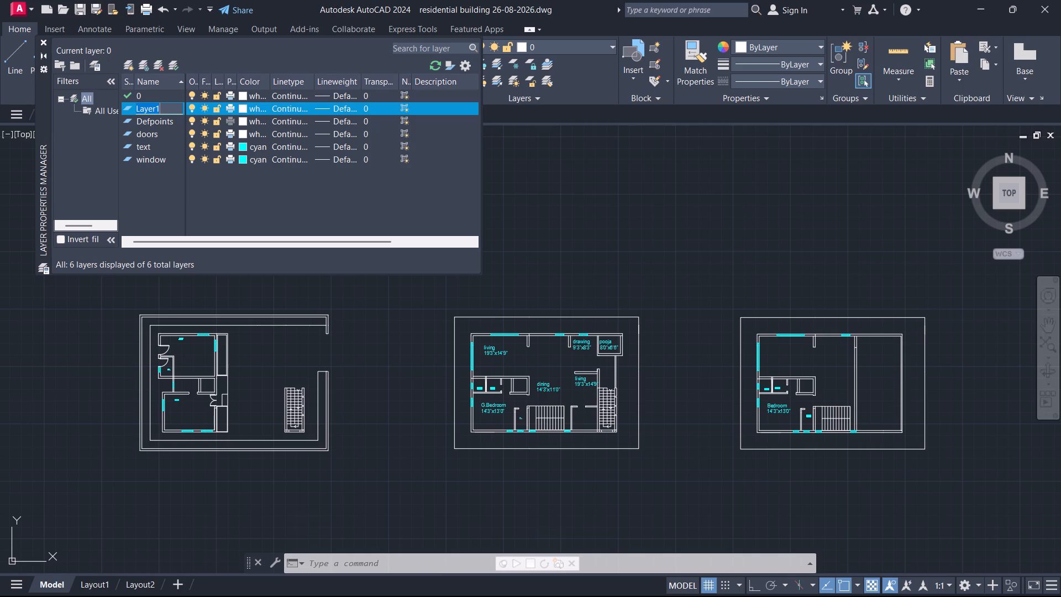
key(BackSpace)
text(dimension)
key(s)
click(240, 113)
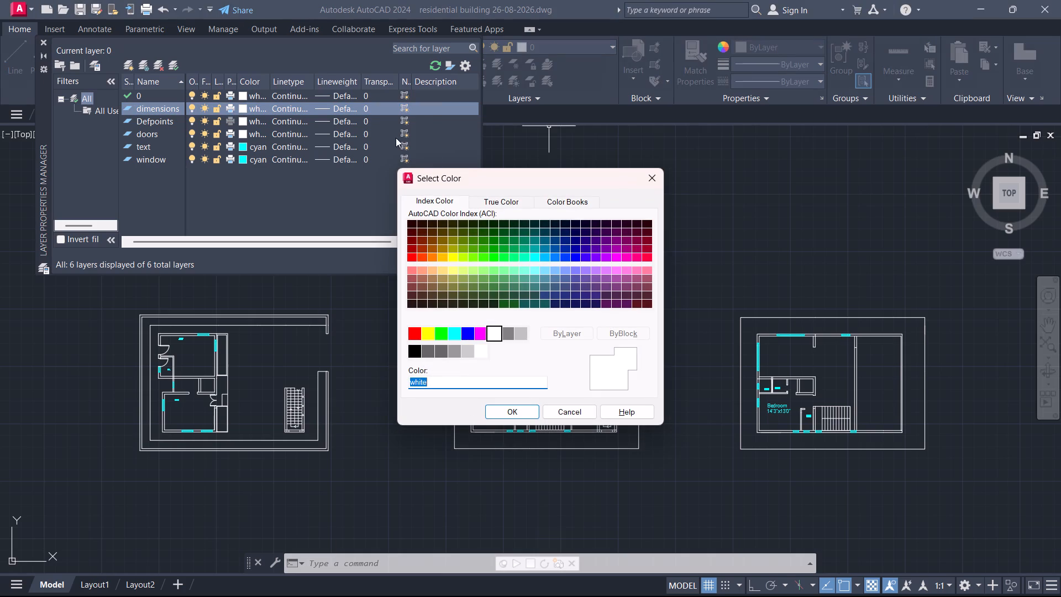
click(510, 410)
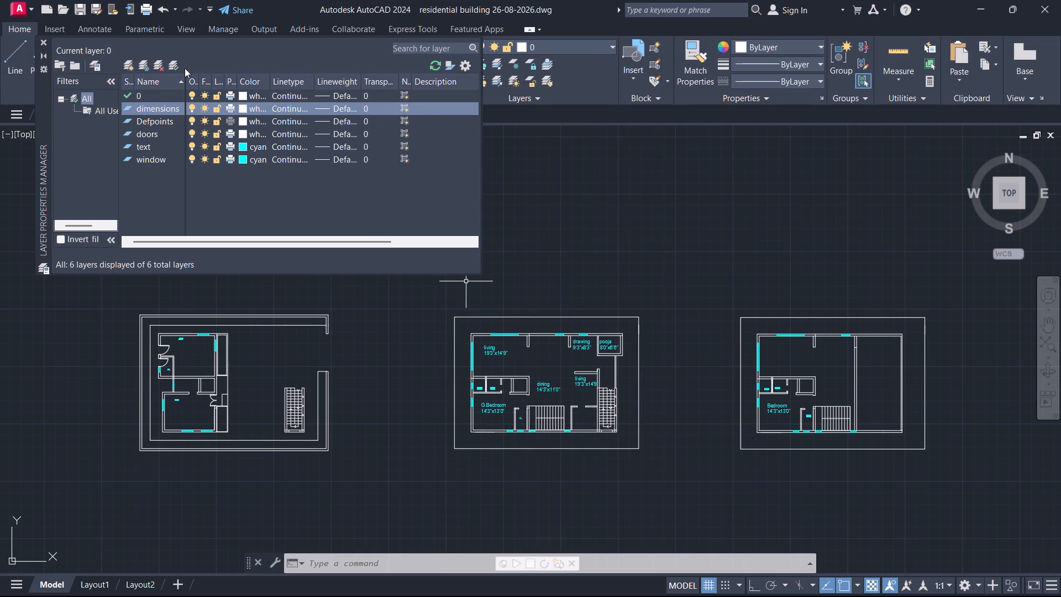
click(175, 65)
click(45, 42)
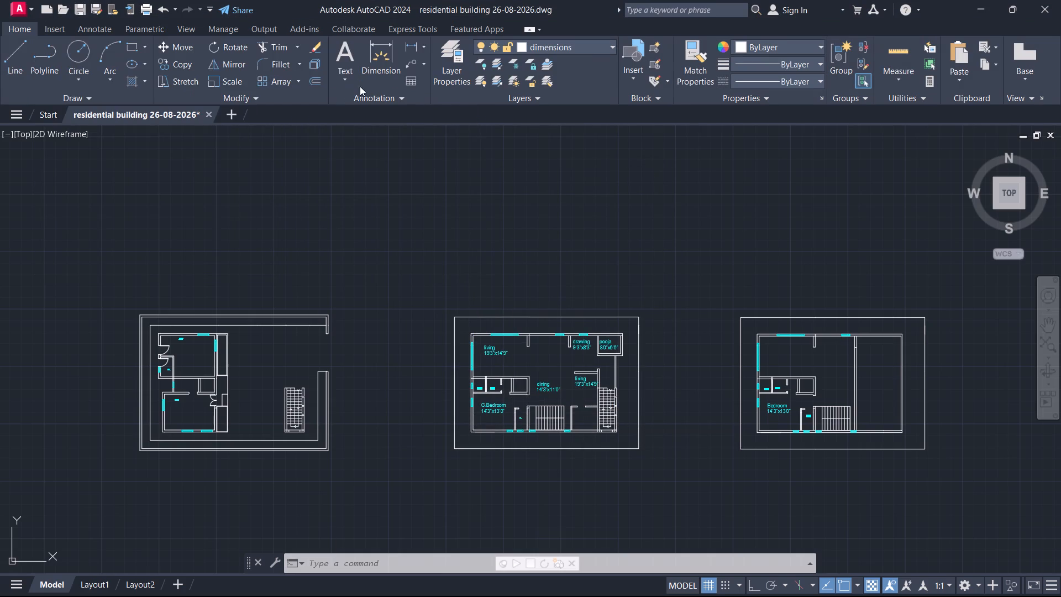
Add linear dimensions for the inside north-south depth and east-west width of the western plan's north room.
click(406, 53)
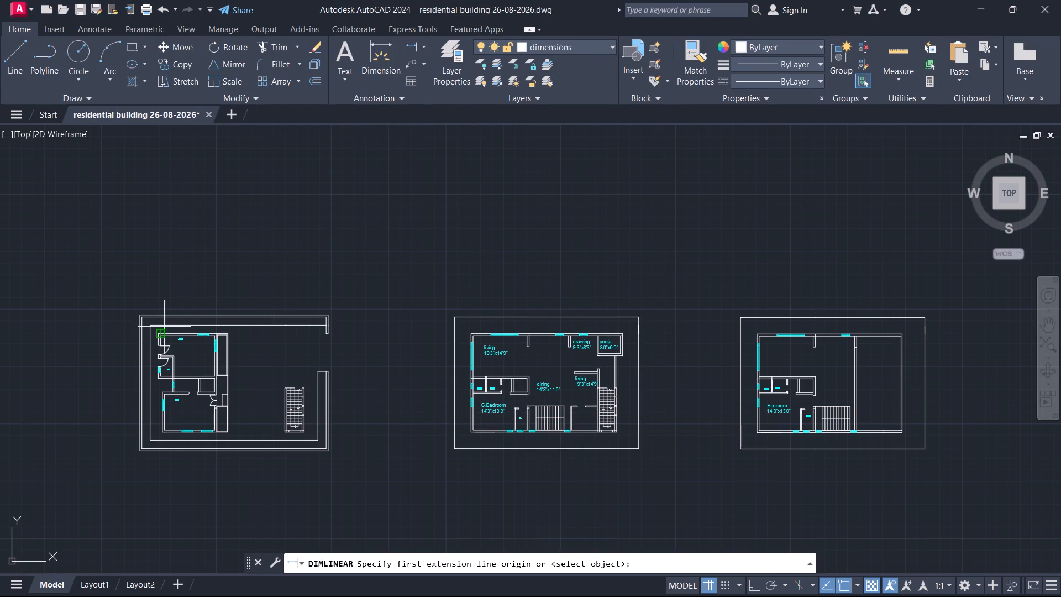
scroll(164, 327, up, 2)
click(242, 349)
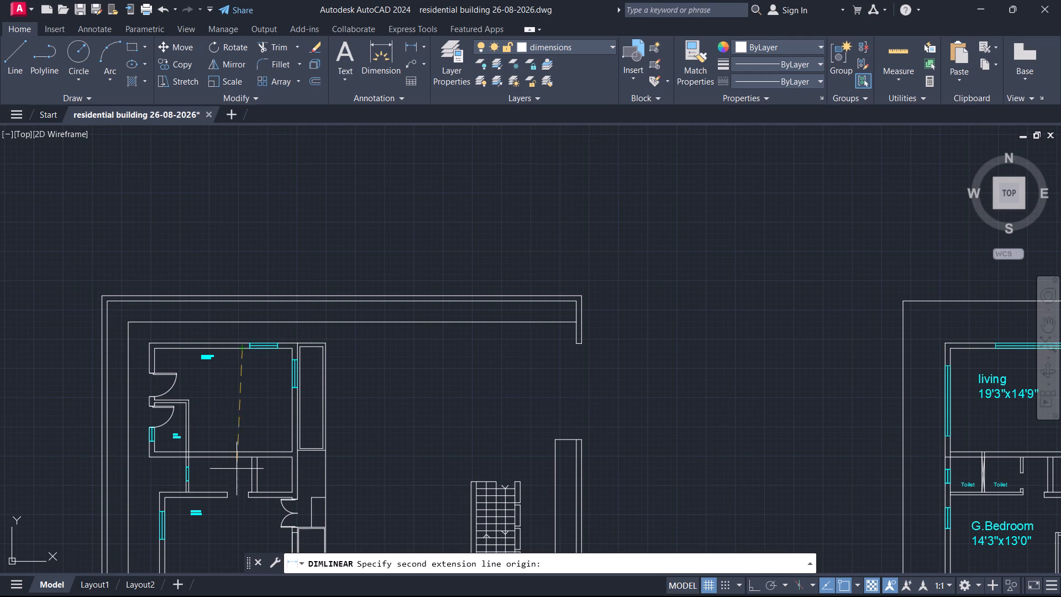
click(242, 450)
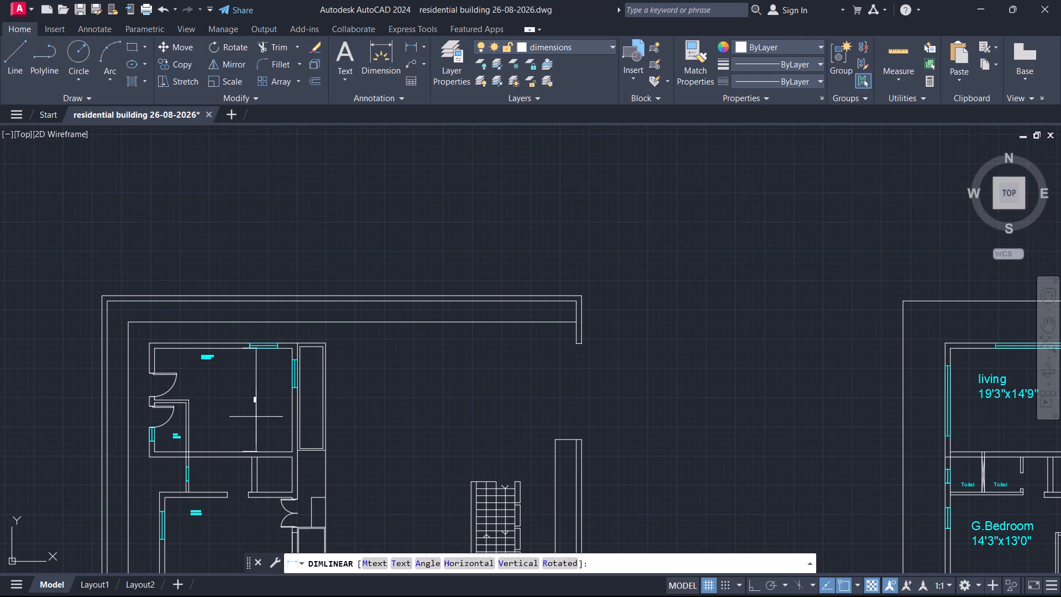
scroll(255, 414, up, 4)
click(260, 389)
key(space)
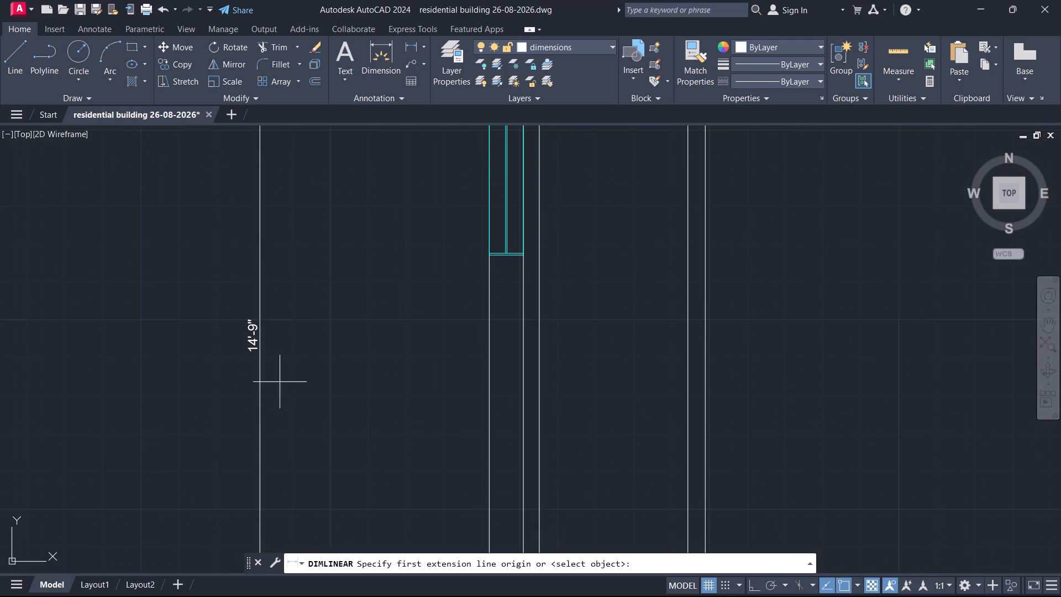
scroll(346, 339, down, 3)
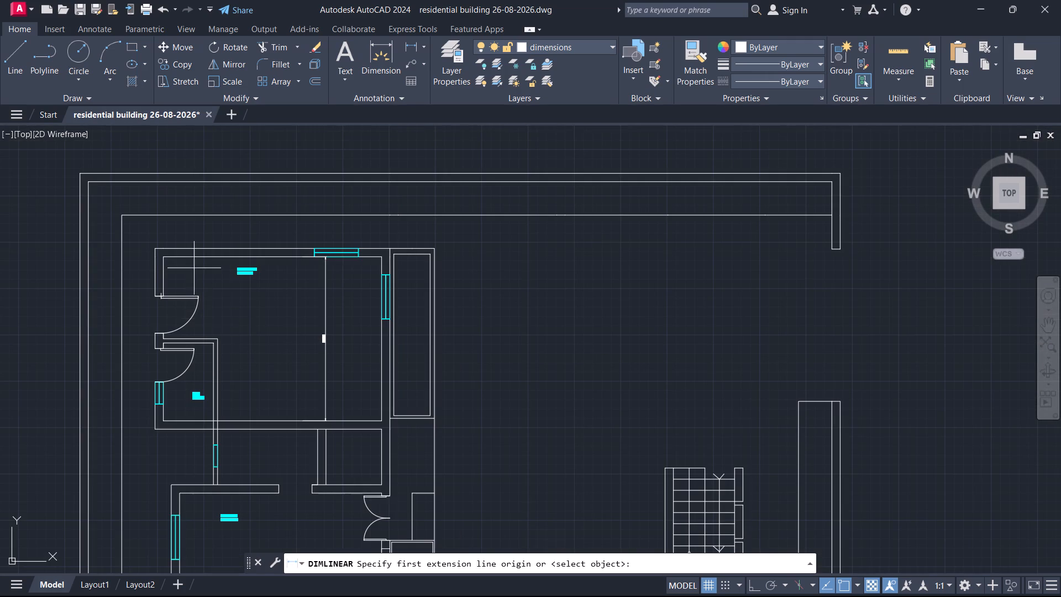
click(167, 269)
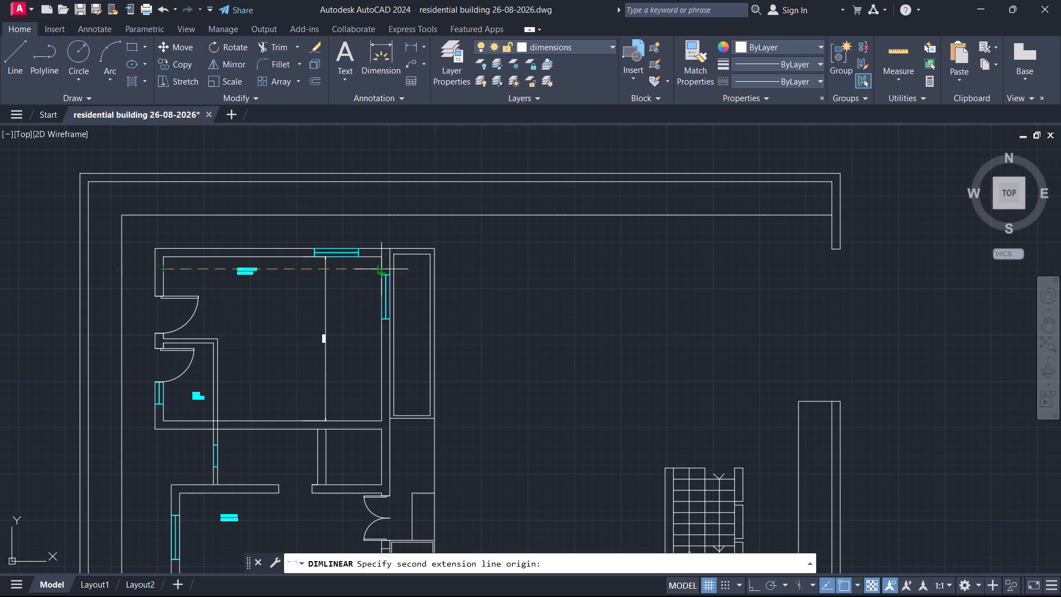
click(381, 267)
click(364, 288)
Add linear dimensions for the inside east-west width and north-south depth of the western plan's OfficeRoom.
key(space)
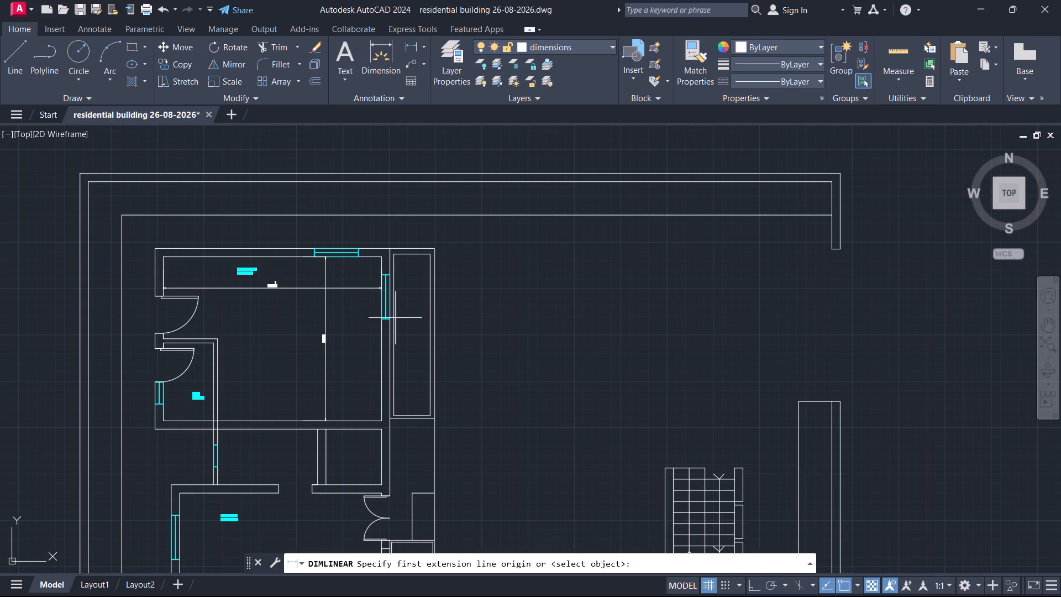
scroll(445, 338, down, 1)
middle_drag(307, 492, 351, 420)
key(space)
key(space)
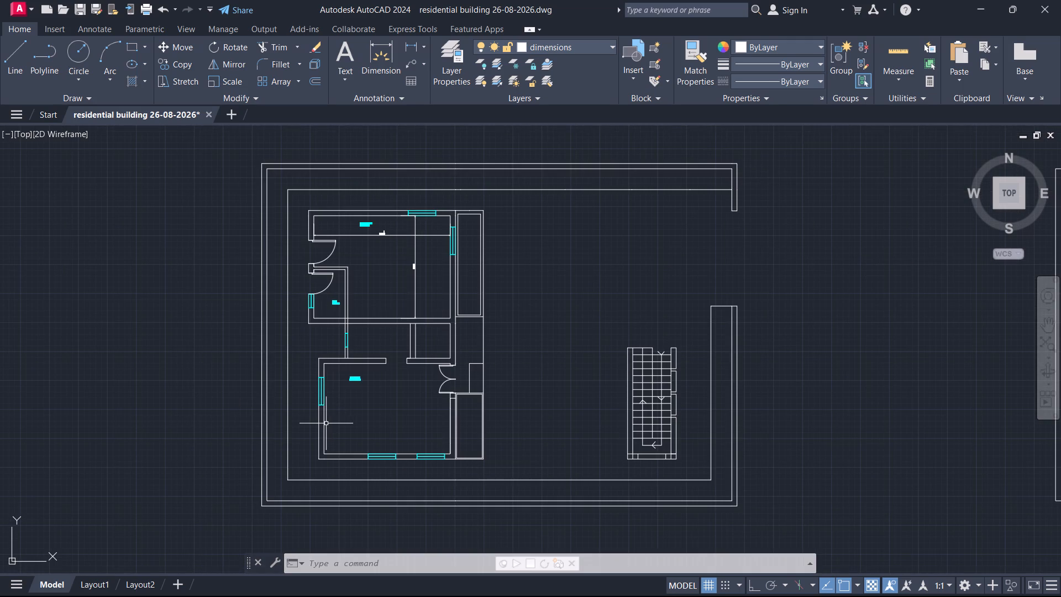
key(space)
click(324, 423)
click(451, 427)
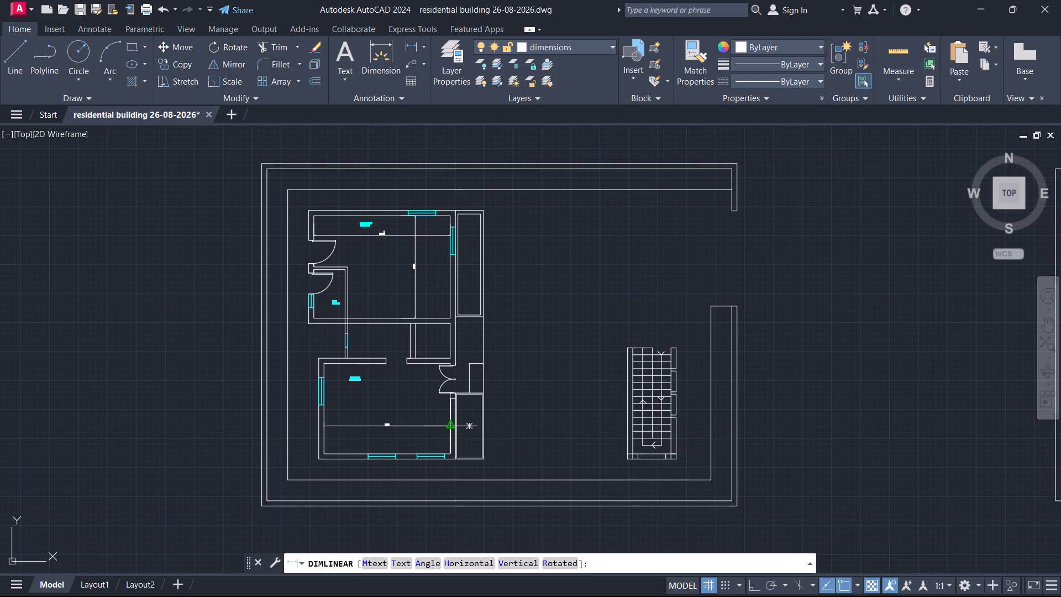
click(429, 441)
key(space)
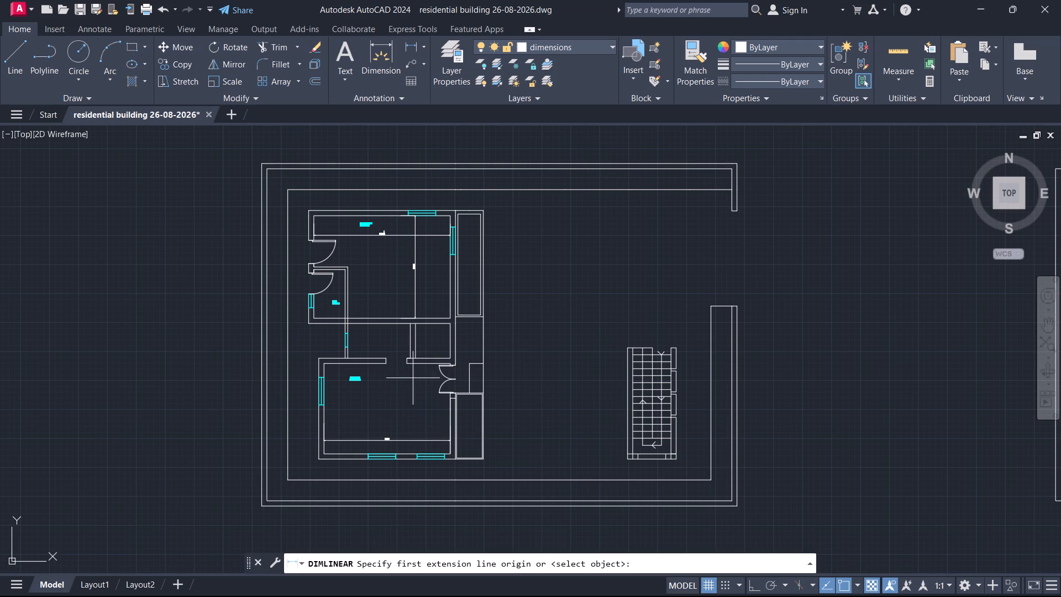
click(420, 365)
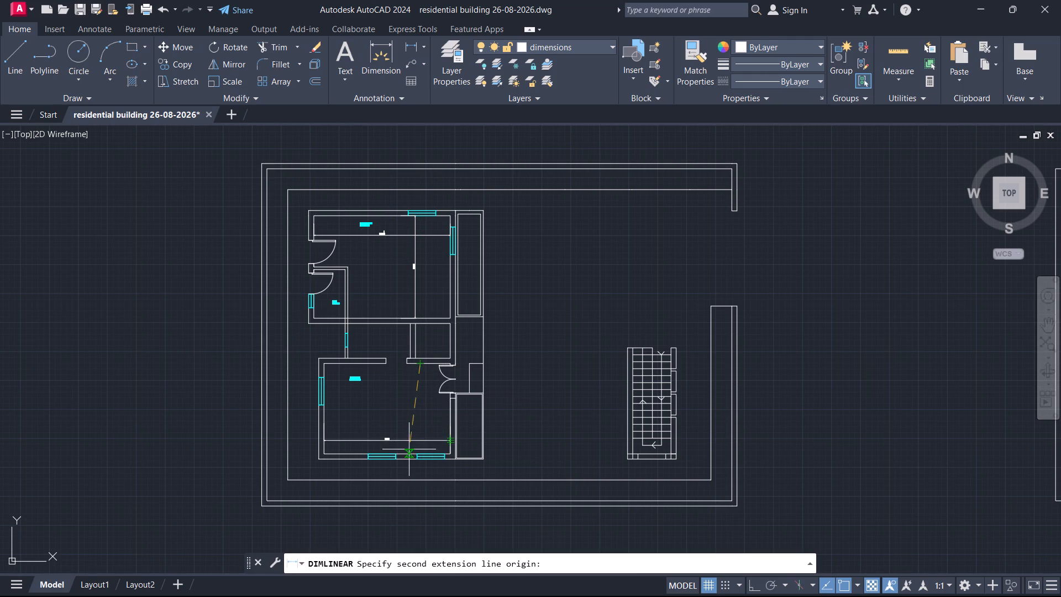
click(413, 453)
click(401, 449)
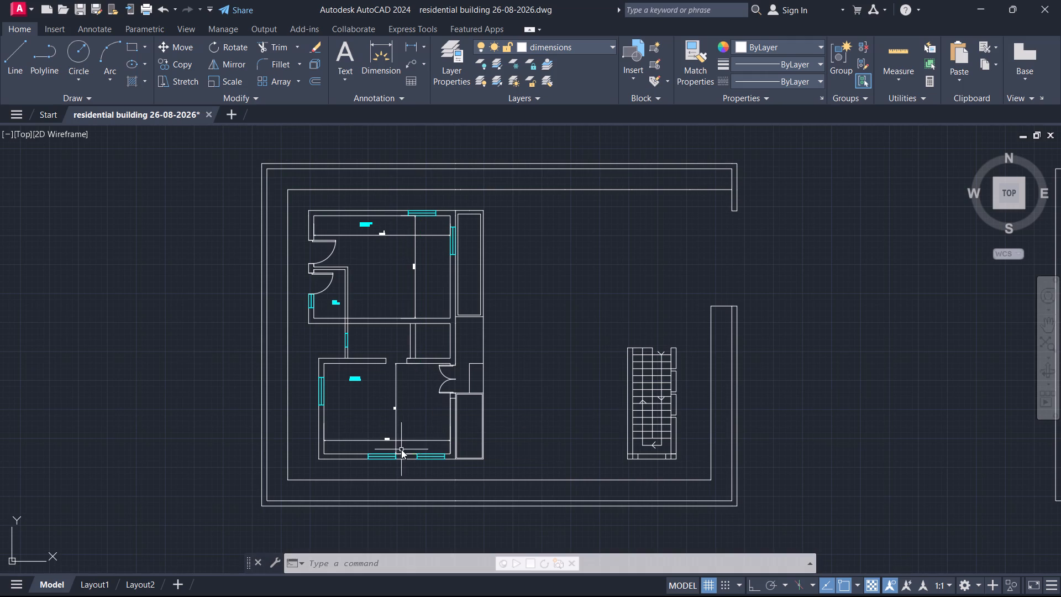
Add linear dimensions for the width and depth of the small space directly north of OfficeRoom, between its two partitions.
key(space)
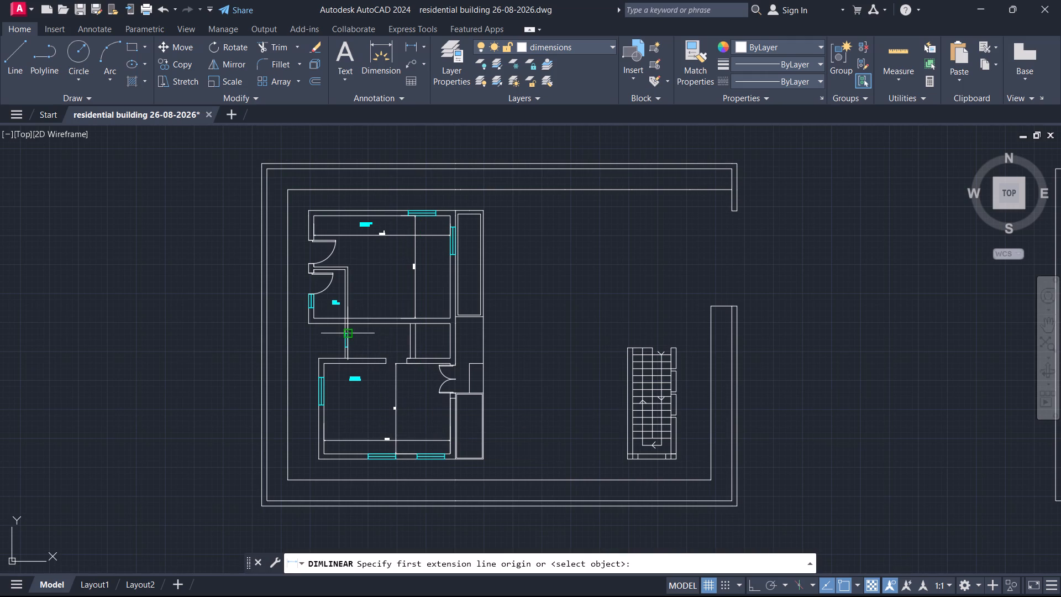
scroll(350, 334, up, 3)
click(335, 317)
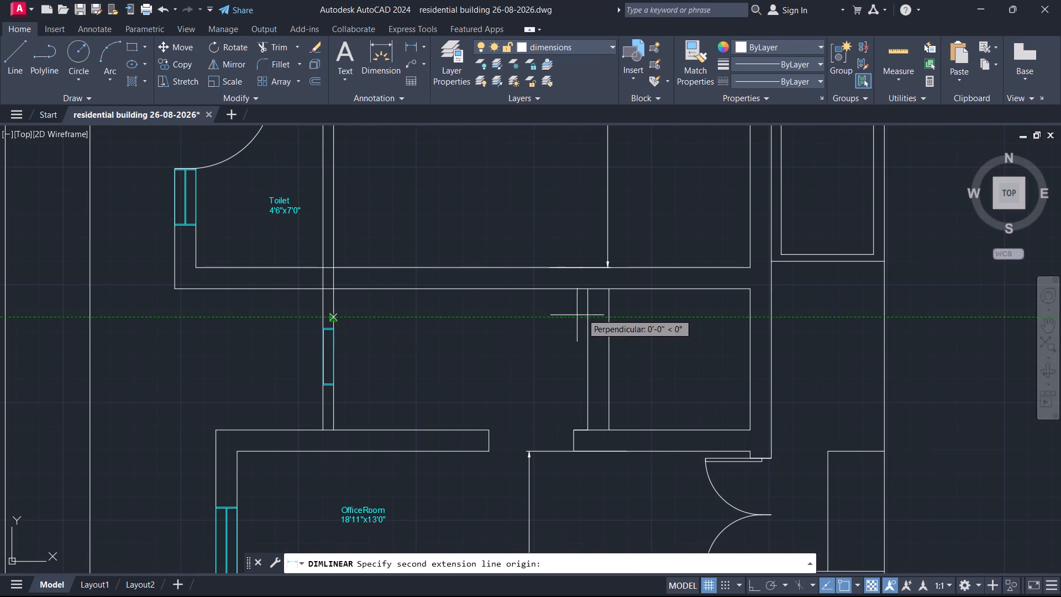
click(587, 316)
click(564, 347)
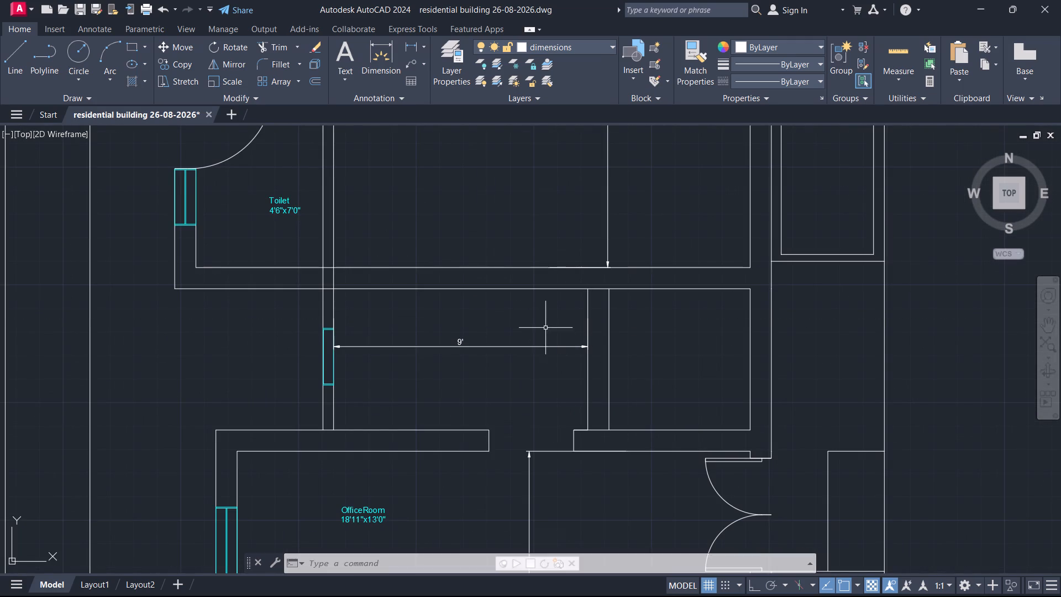
key(space)
click(558, 290)
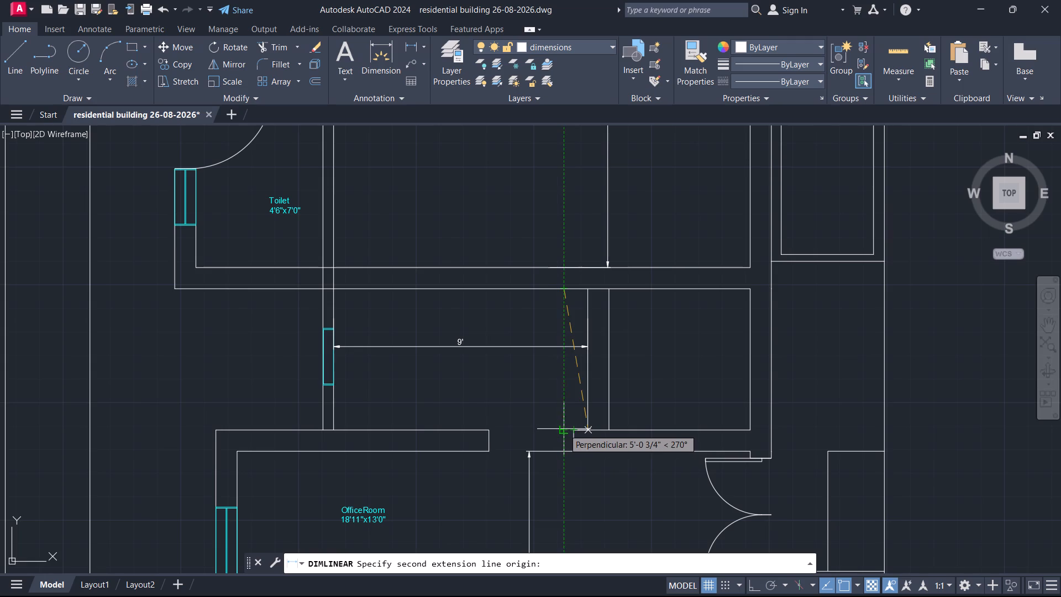
click(561, 428)
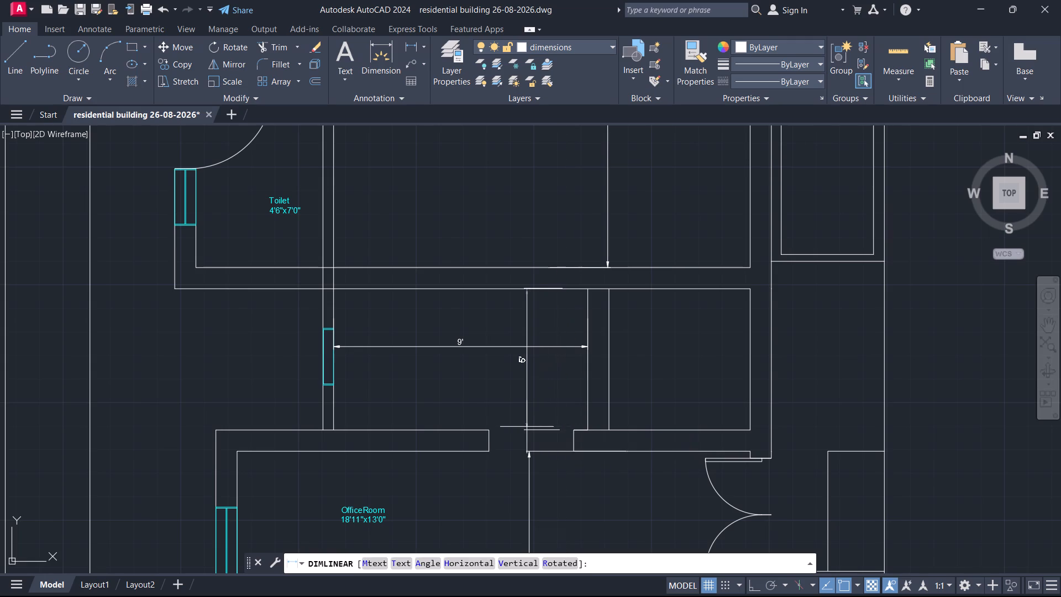
click(526, 426)
Add linear dimensions for the inside width and depth of the northwest living room in the middle plan.
scroll(558, 392, down, 3)
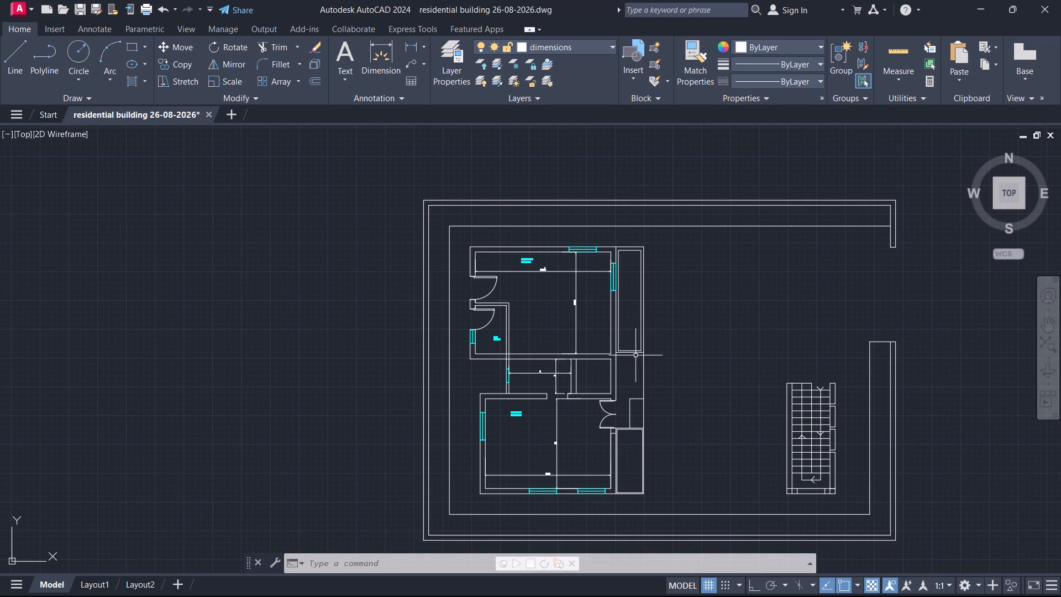
key(space)
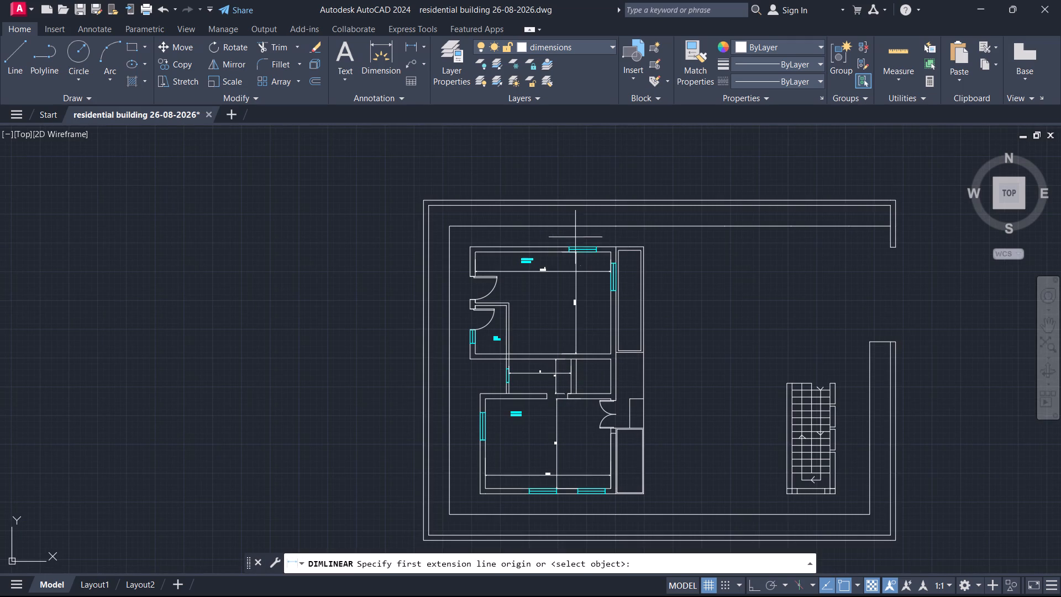
key(space)
scroll(654, 284, down, 3)
middle_drag(691, 298, 422, 332)
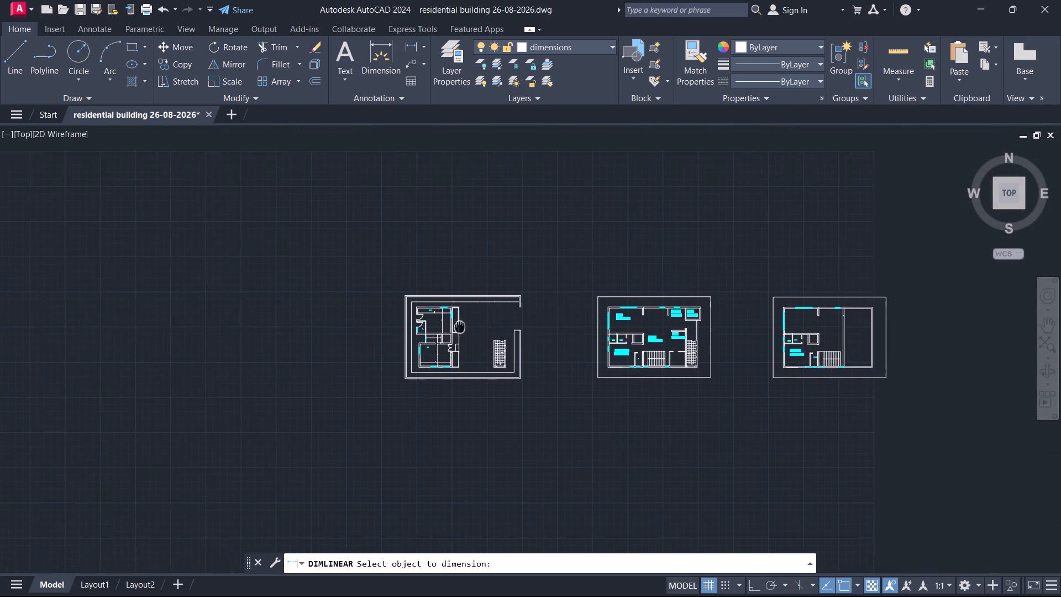
middle_drag(422, 332, 316, 353)
key(space)
key(space)
scroll(485, 344, up, 3)
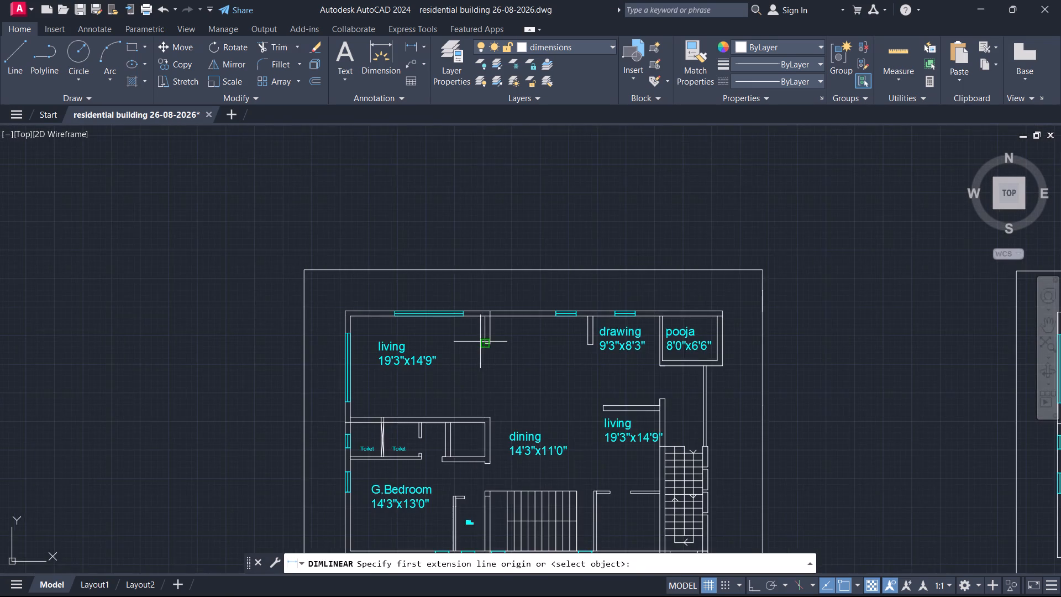
scroll(480, 342, up, 1)
click(269, 315)
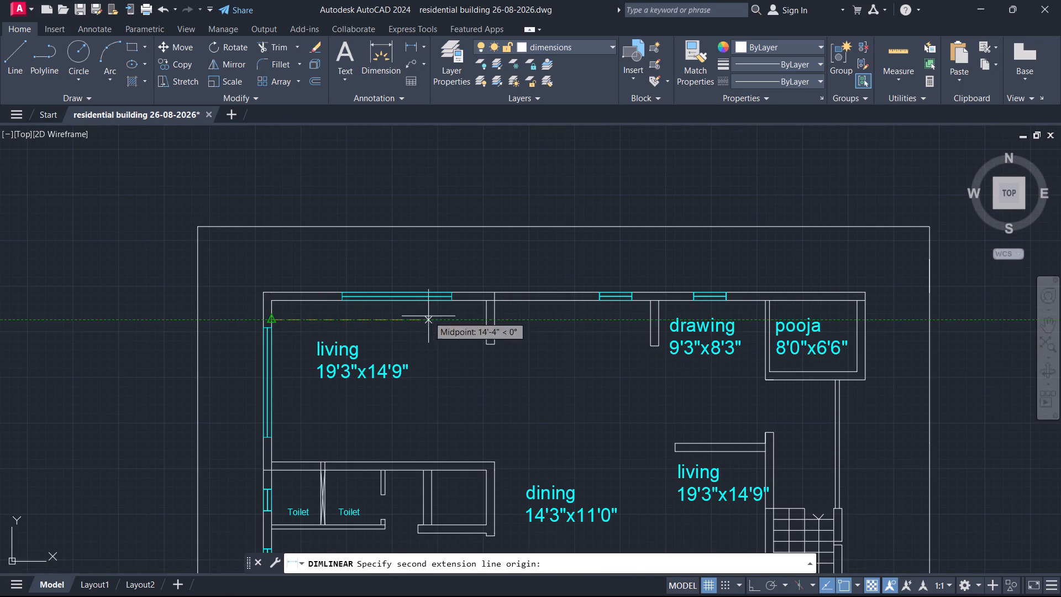
click(486, 317)
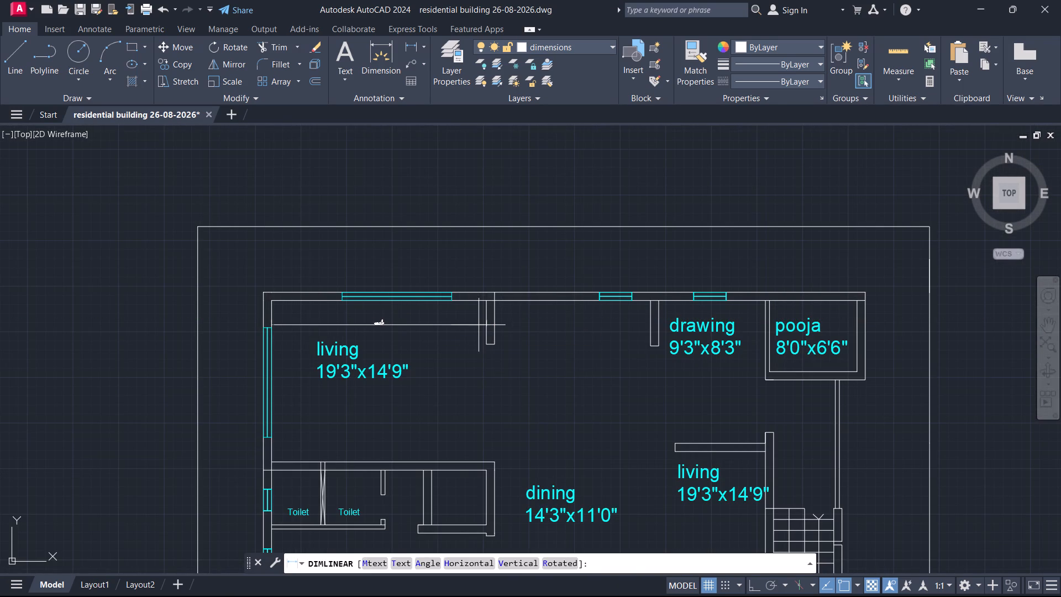
click(477, 326)
key(space)
click(468, 300)
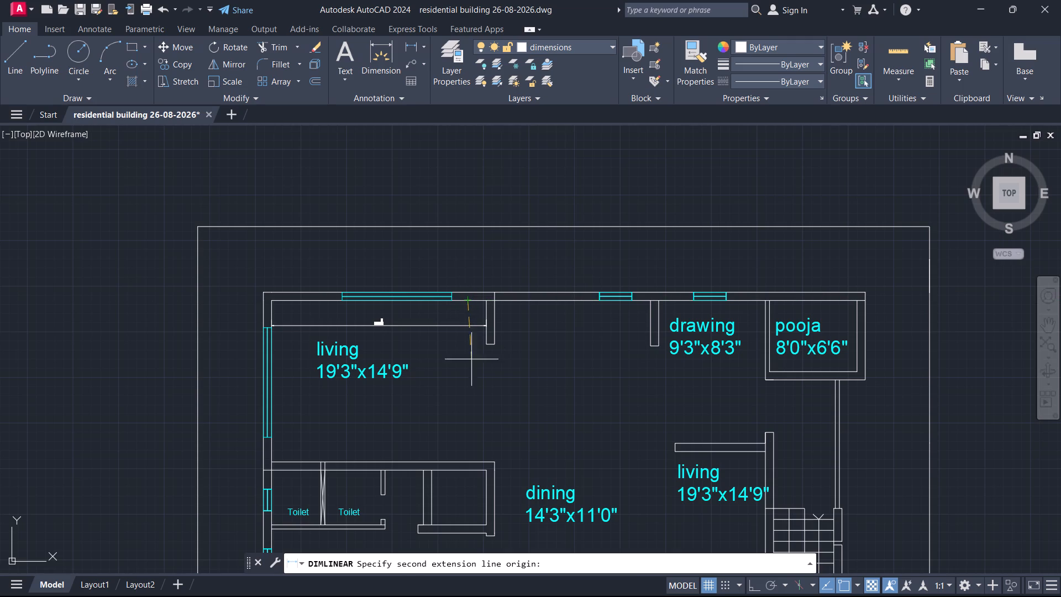
click(465, 462)
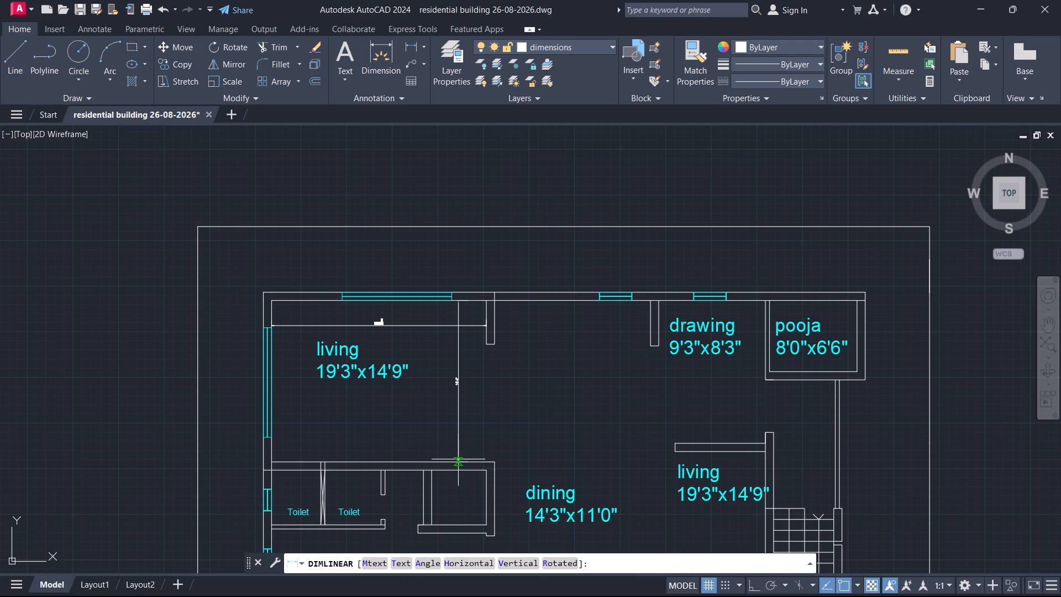
click(447, 455)
Add a linear dimension along the middle plan's north wall, between the two wall stubs separating the living room and drawing area.
key(space)
key(space)
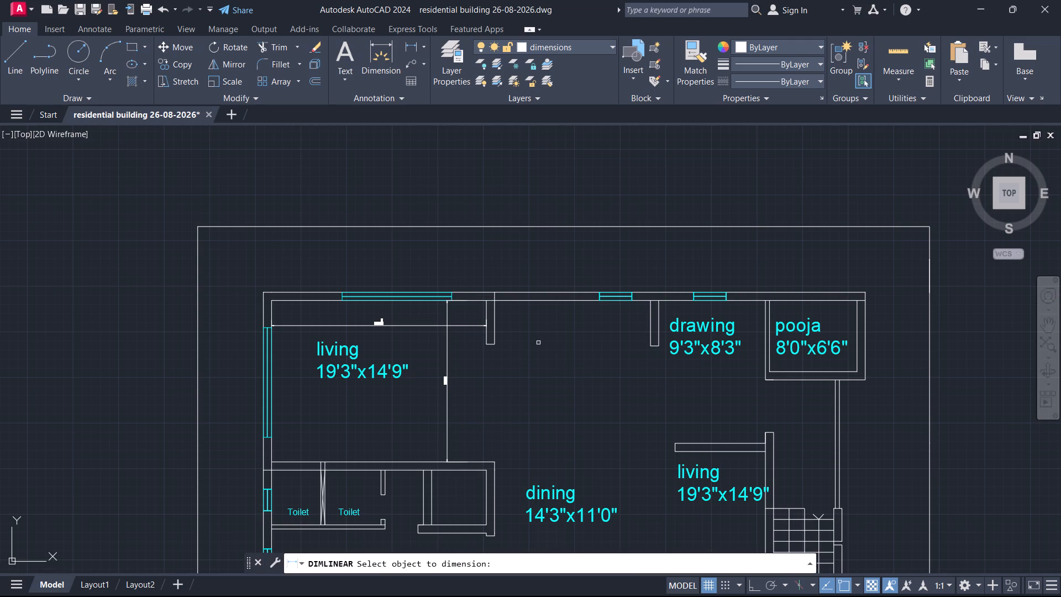
key(space)
key(space)
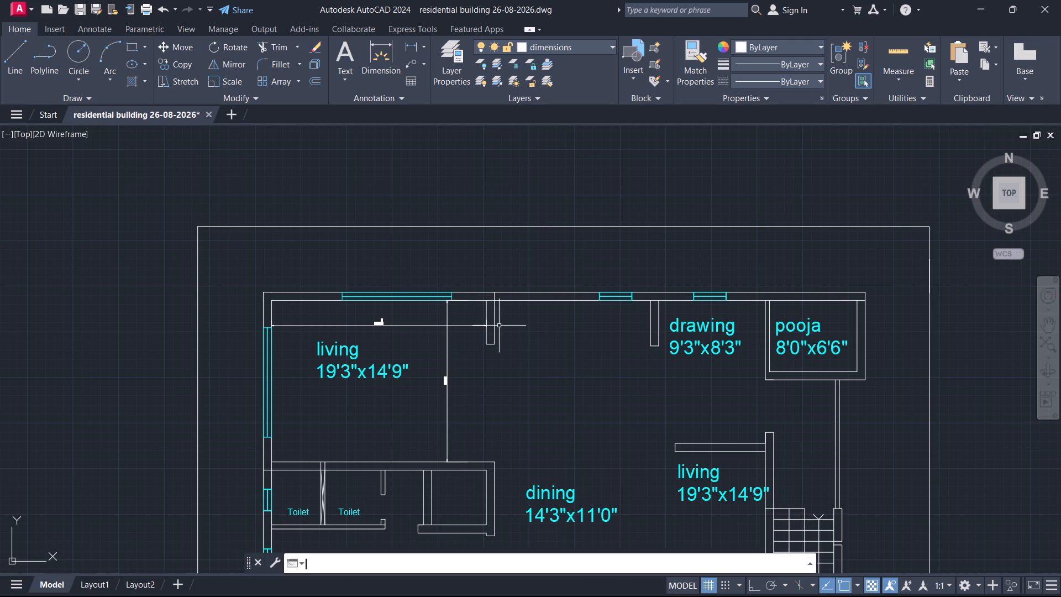
click(499, 326)
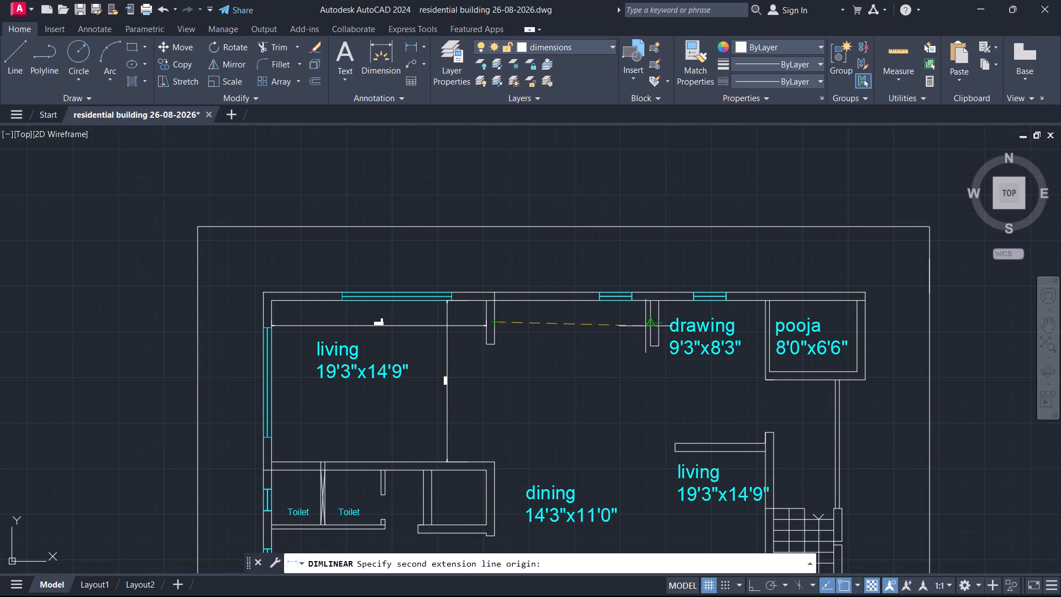
click(654, 322)
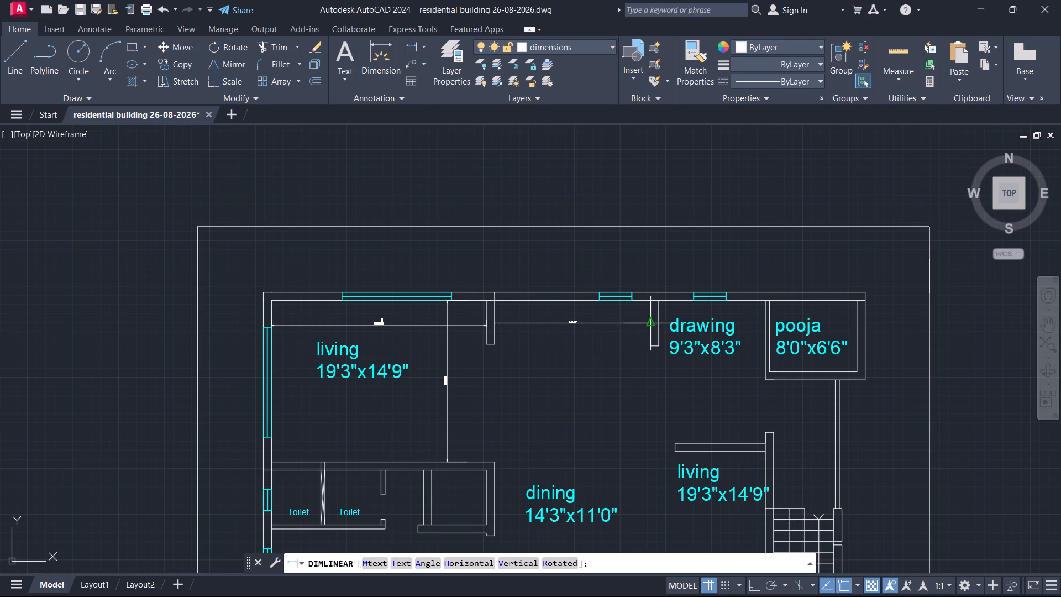
click(599, 322)
scroll(572, 321, up, 3)
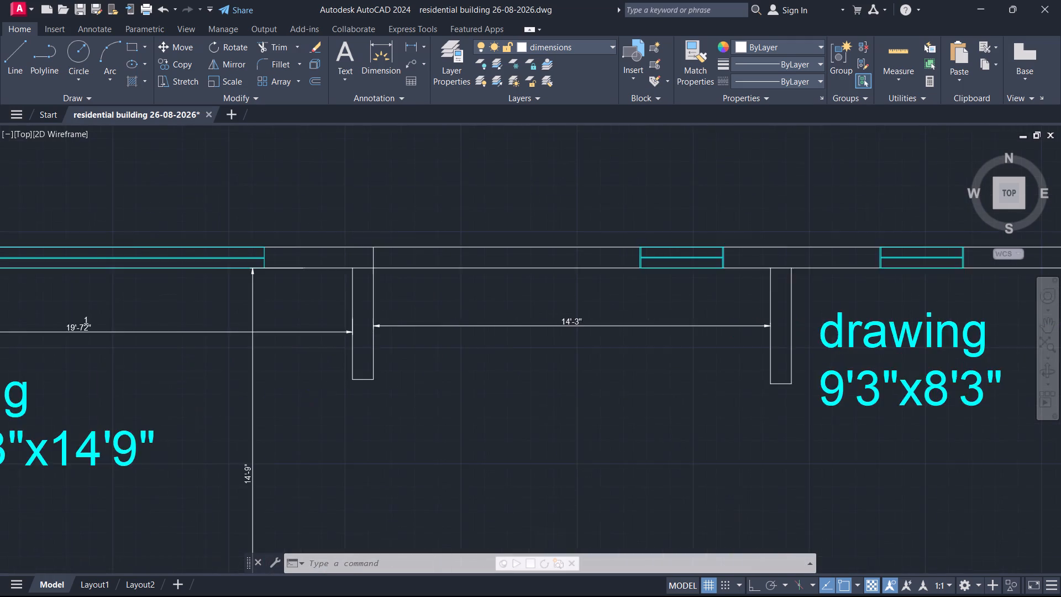
scroll(575, 320, down, 3)
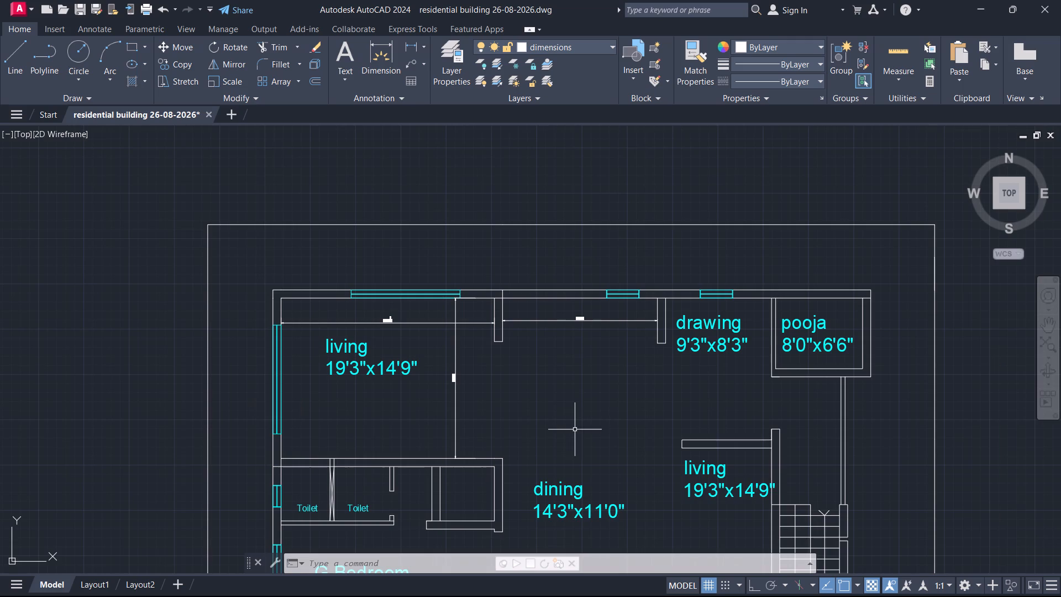
Add linear dimensions for the inside width and north-south depth of the eastern toilet above G.Bedroom.
middle_drag(575, 434, 587, 328)
key(space)
key(space)
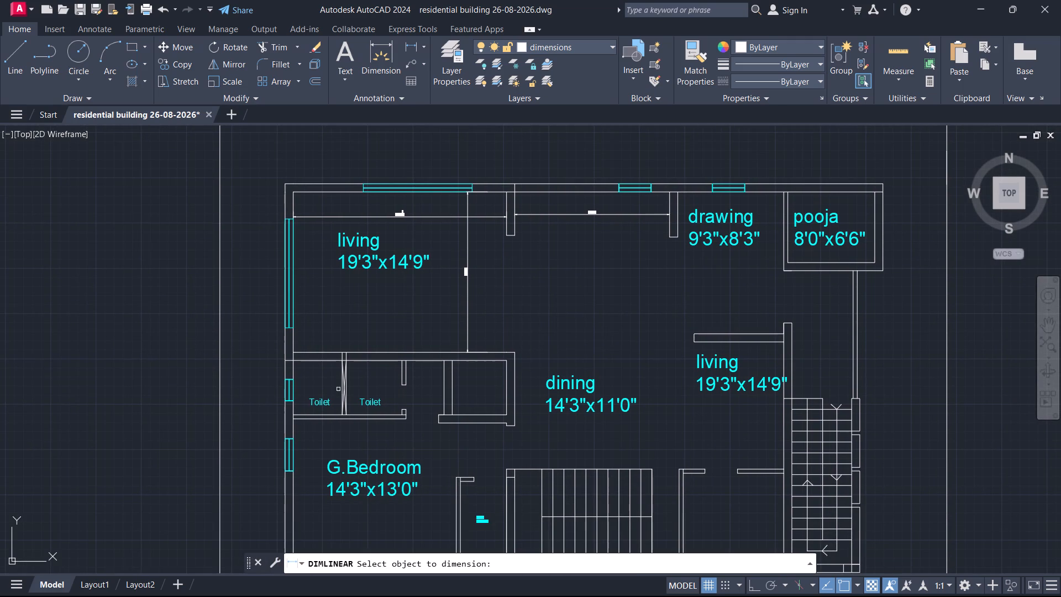
key(space)
key(space)
click(349, 380)
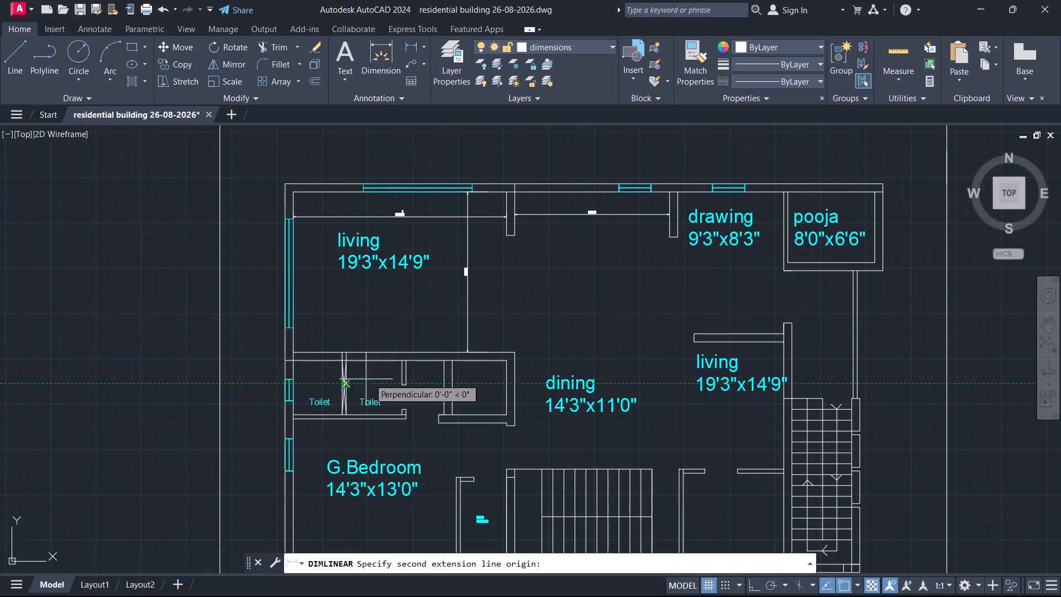
click(402, 384)
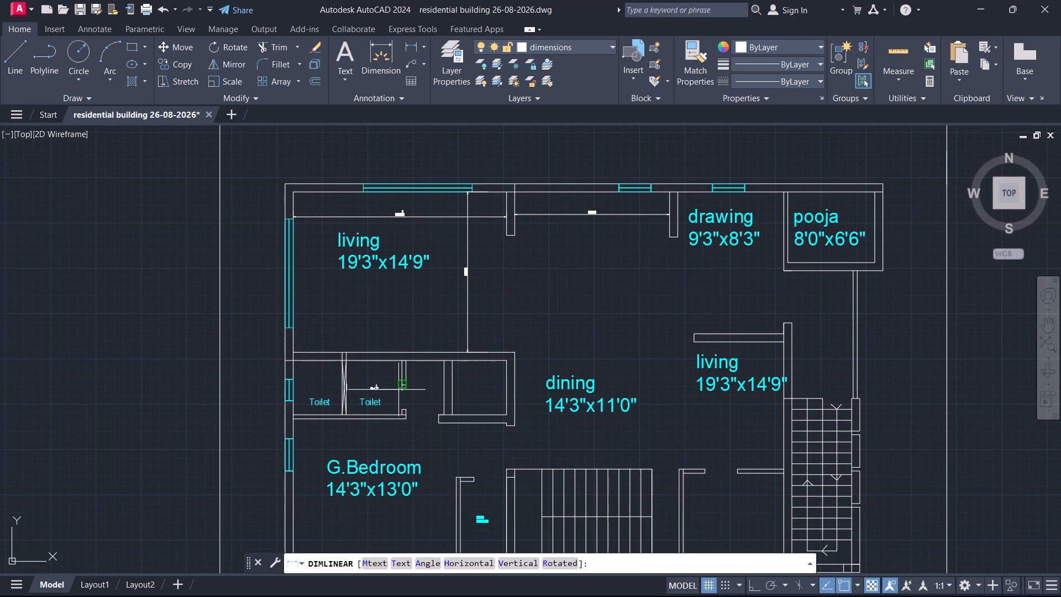
click(397, 382)
key(space)
key(space)
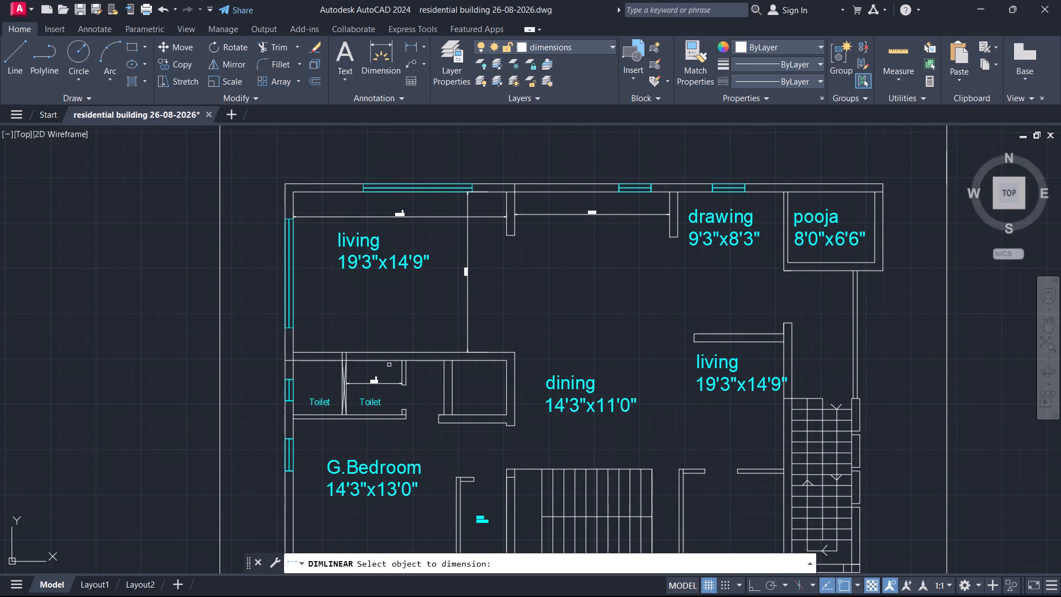
key(space)
key(space)
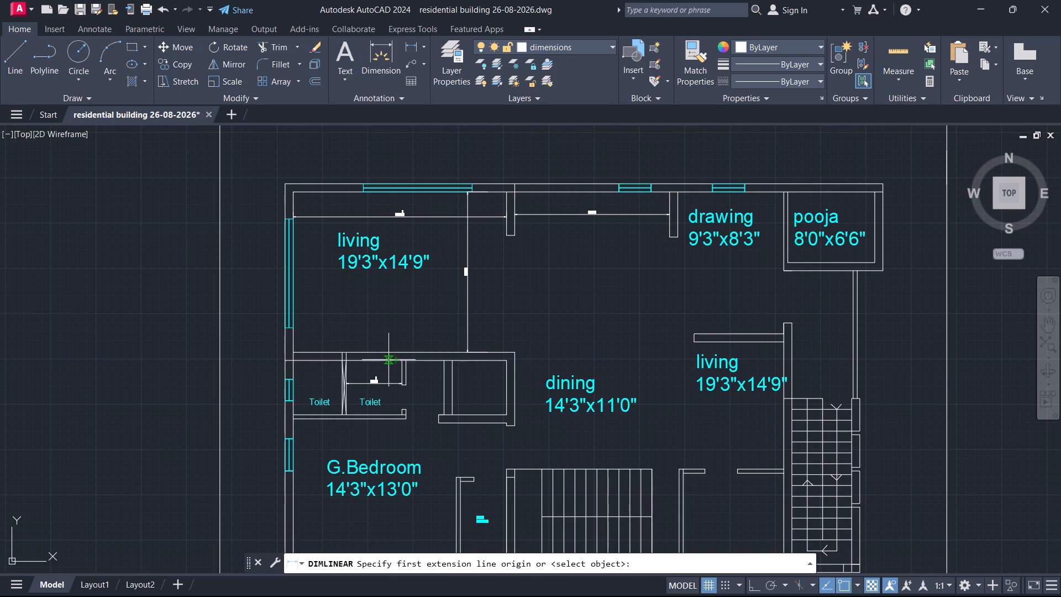
click(386, 361)
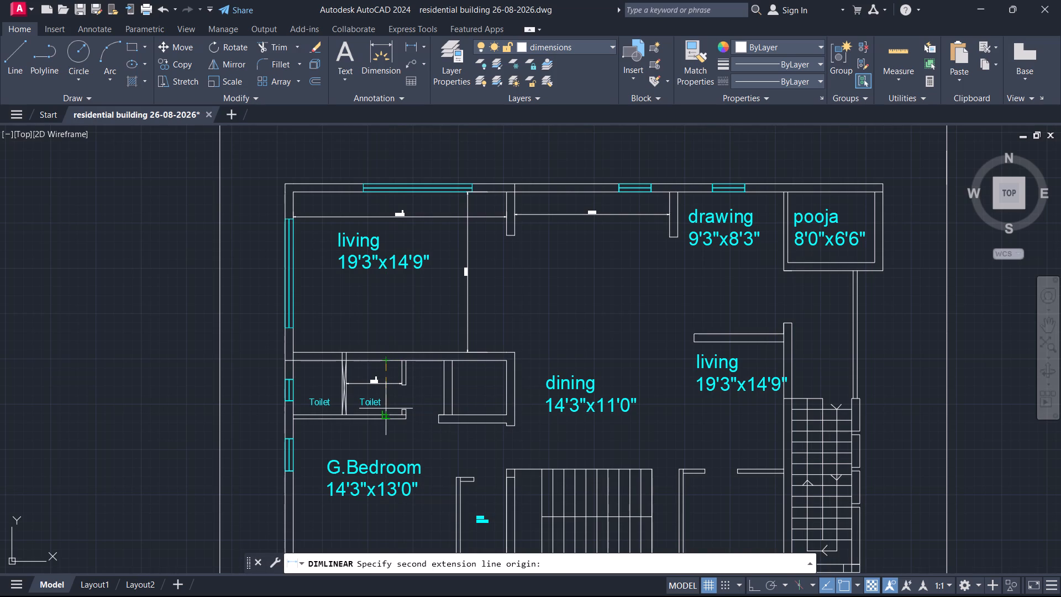
click(386, 409)
click(395, 397)
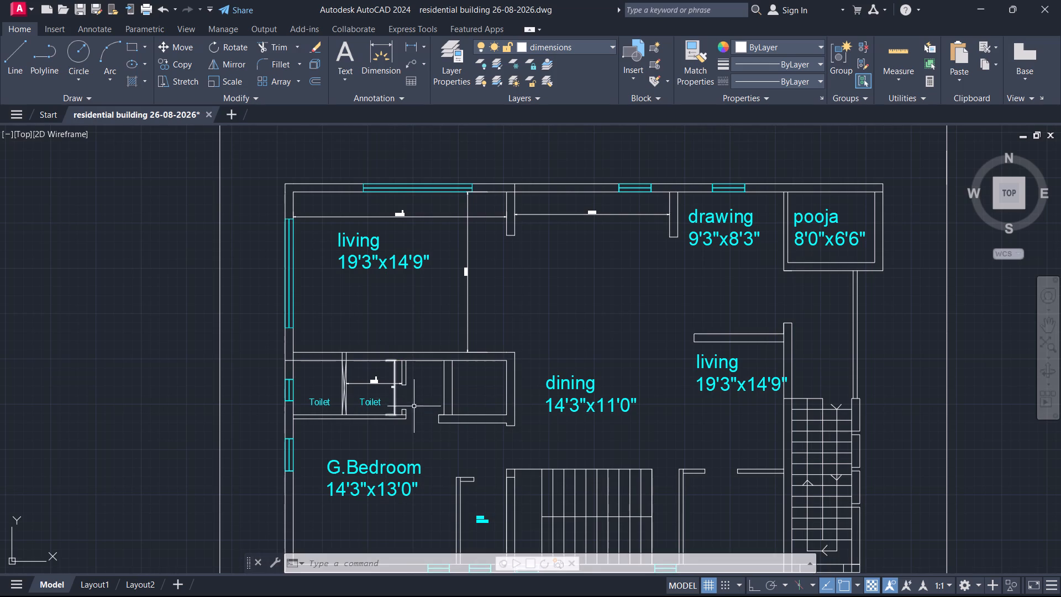
Add linear dimensions for the inside east-west width and north-south depth of G.Bedroom in the middle plan.
middle_drag(405, 444, 440, 350)
key(space)
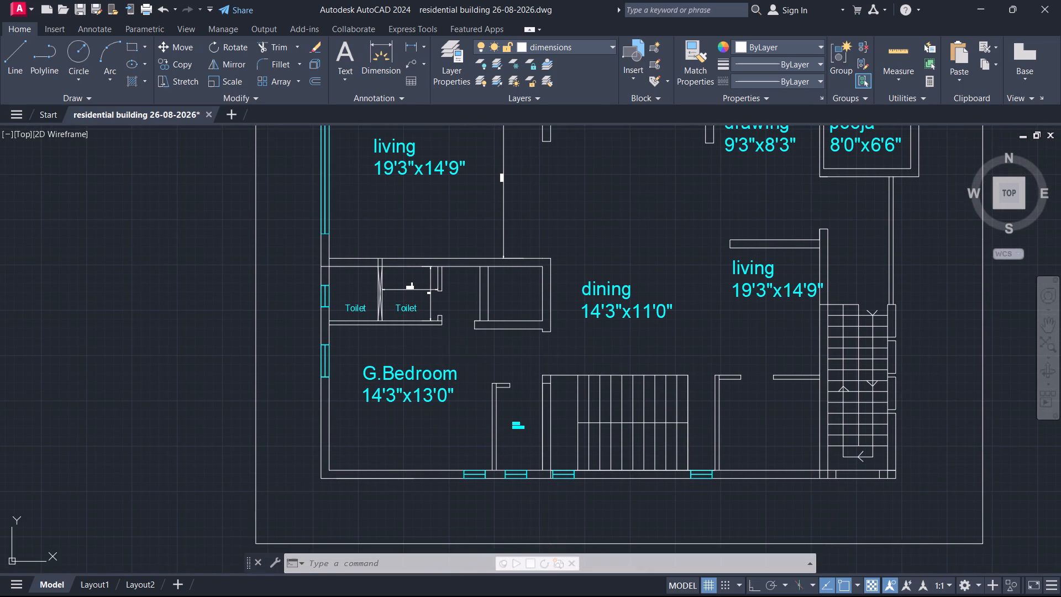
key(space)
key(space)
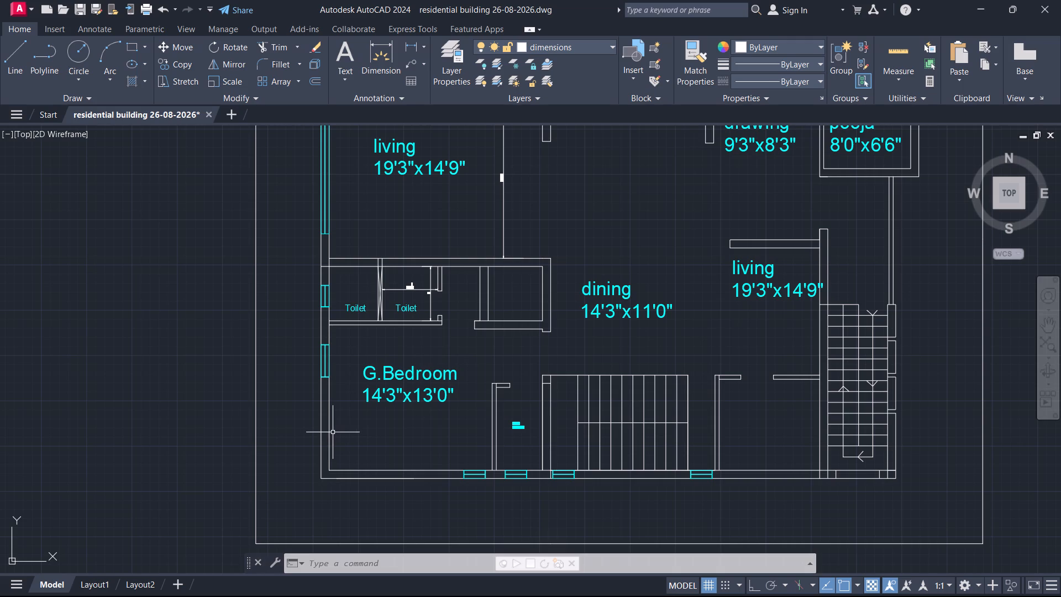
key(space)
click(330, 429)
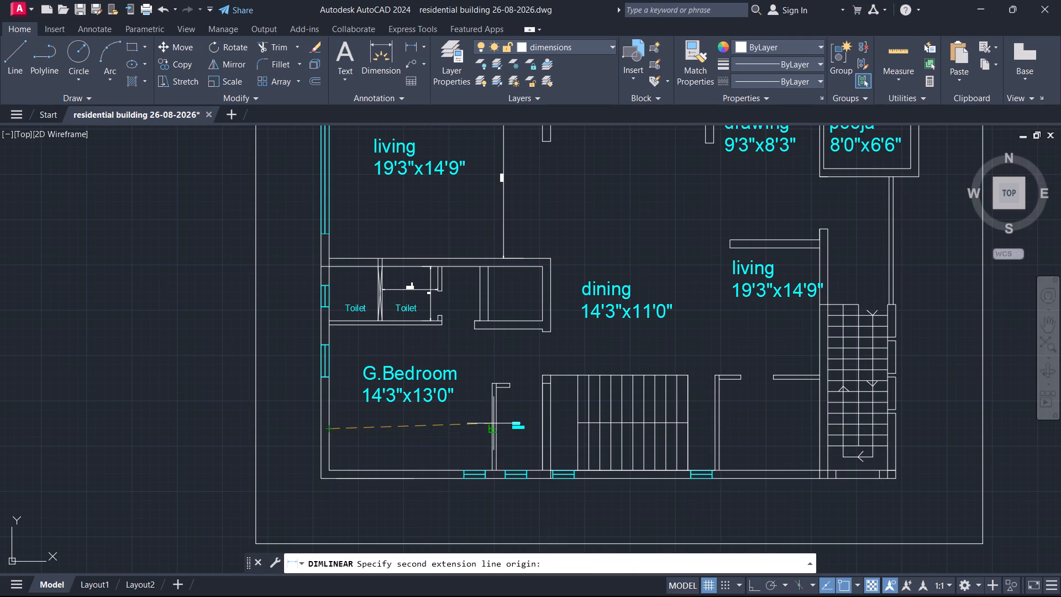
click(492, 427)
click(483, 422)
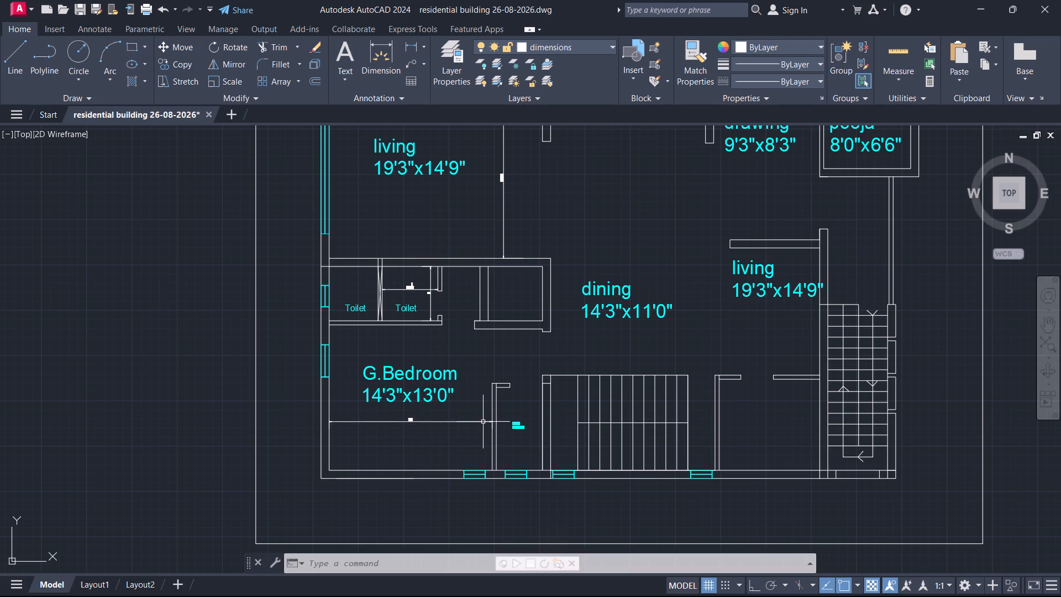
key(space)
key(space)
key(space)
click(363, 327)
key(space)
click(348, 327)
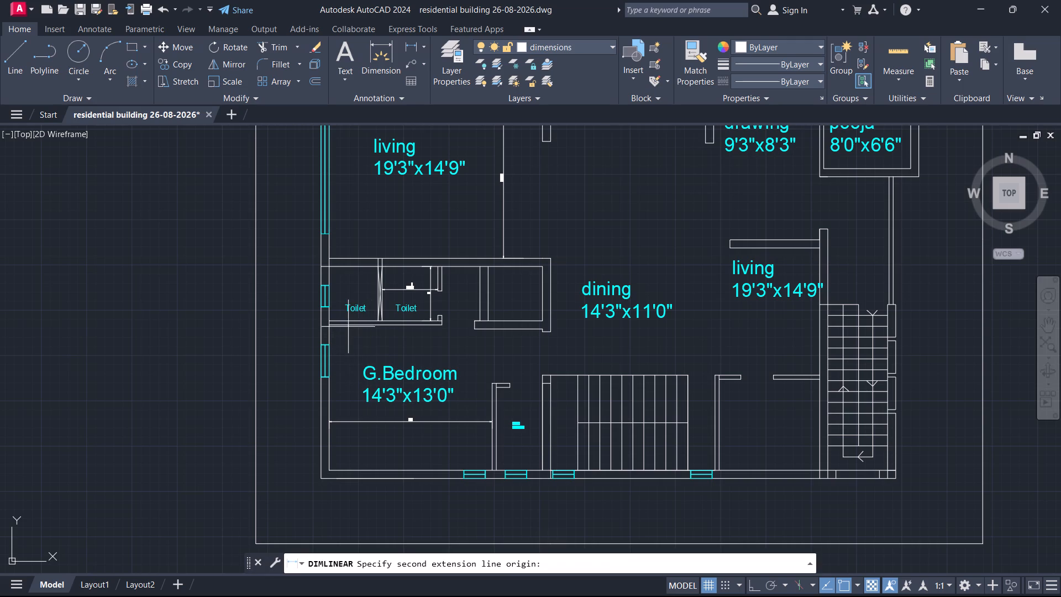
click(347, 467)
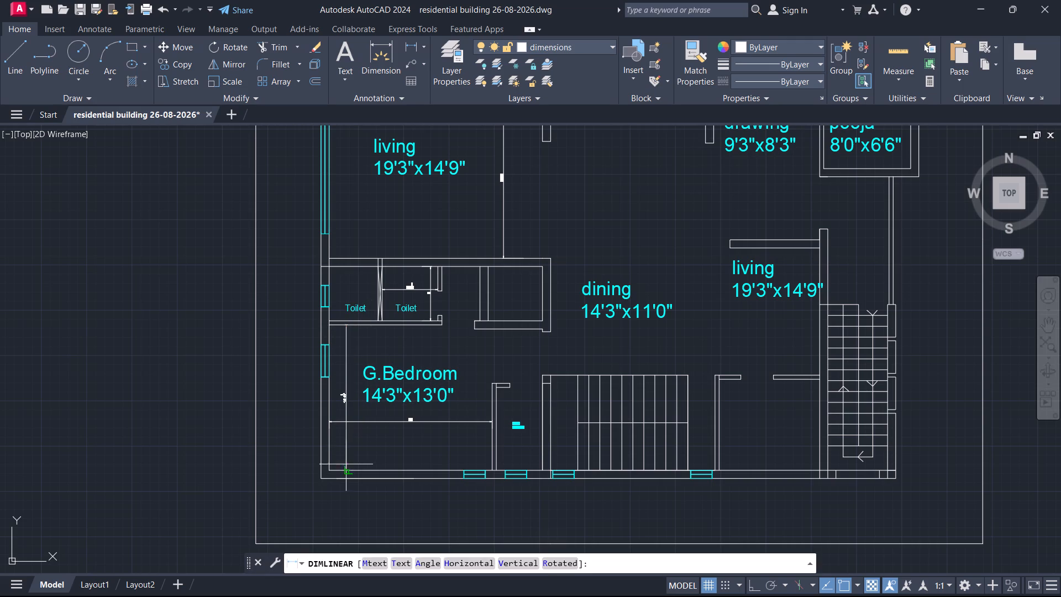
click(346, 452)
Add a linear dimension along the south wall, from the central staircase's west wall to the window corner by its east end.
key(space)
key(space)
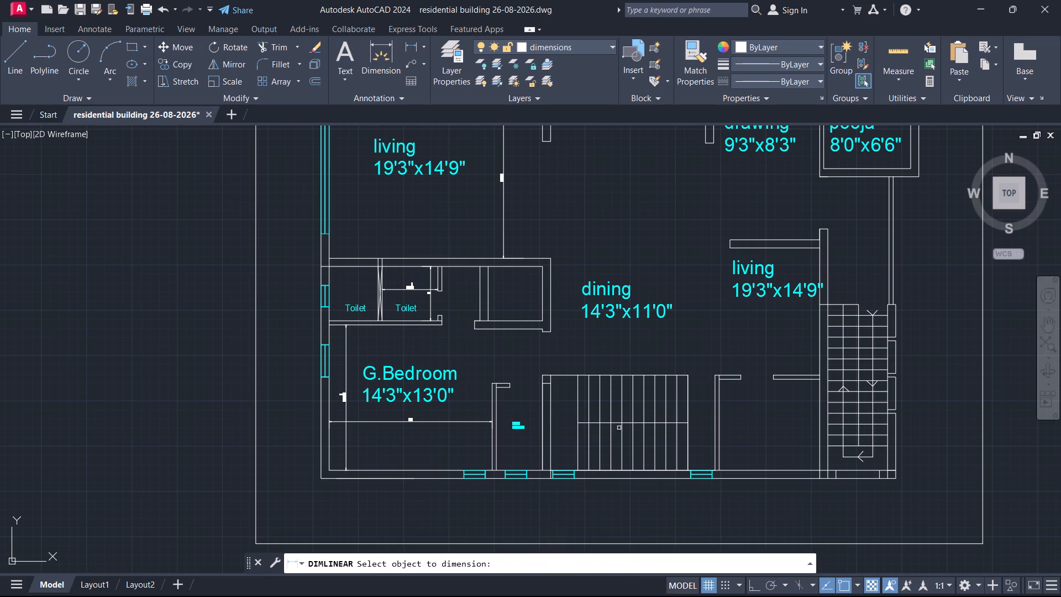
key(space)
key(space)
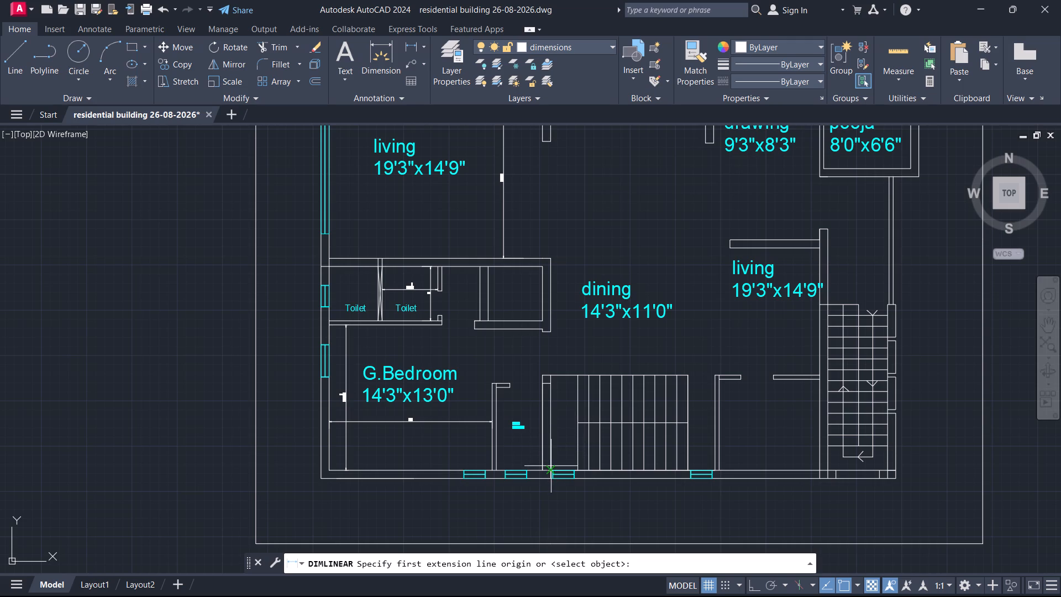
click(551, 466)
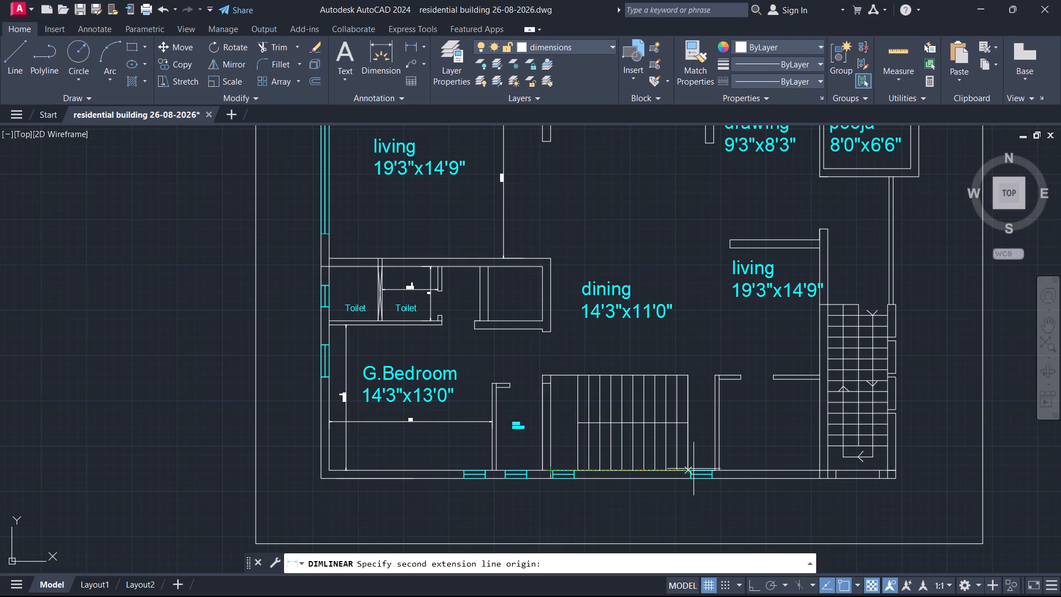
click(691, 469)
click(677, 447)
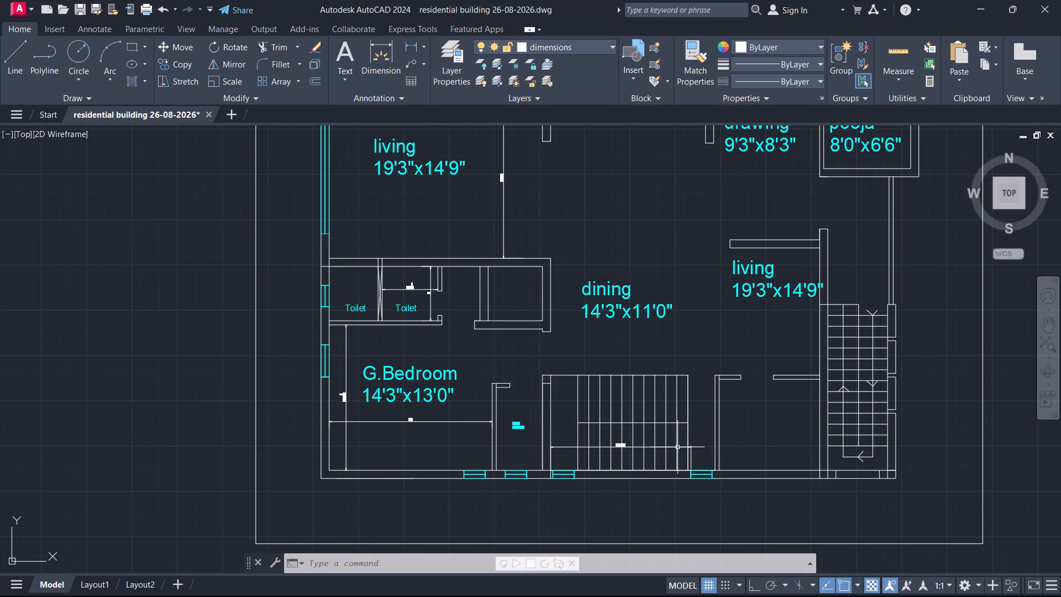
Replace the eastern living 19'3"x14'9" label beside the external staircase with the text kitchen.
scroll(581, 463, down, 1)
key(space)
key(space)
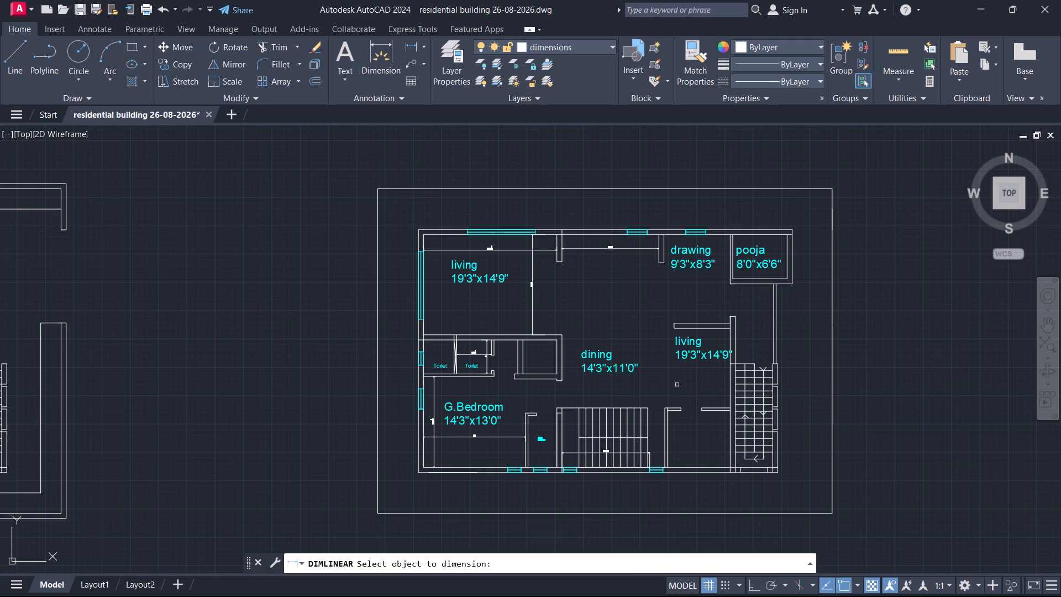
double_click(691, 345)
double_click(689, 347)
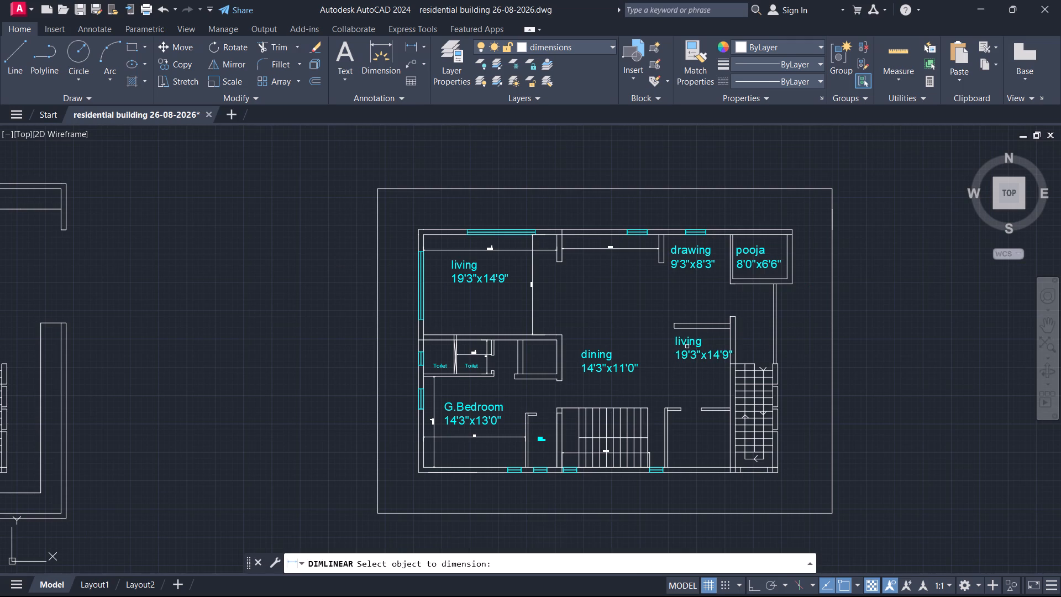
key(Escape)
double_click(689, 341)
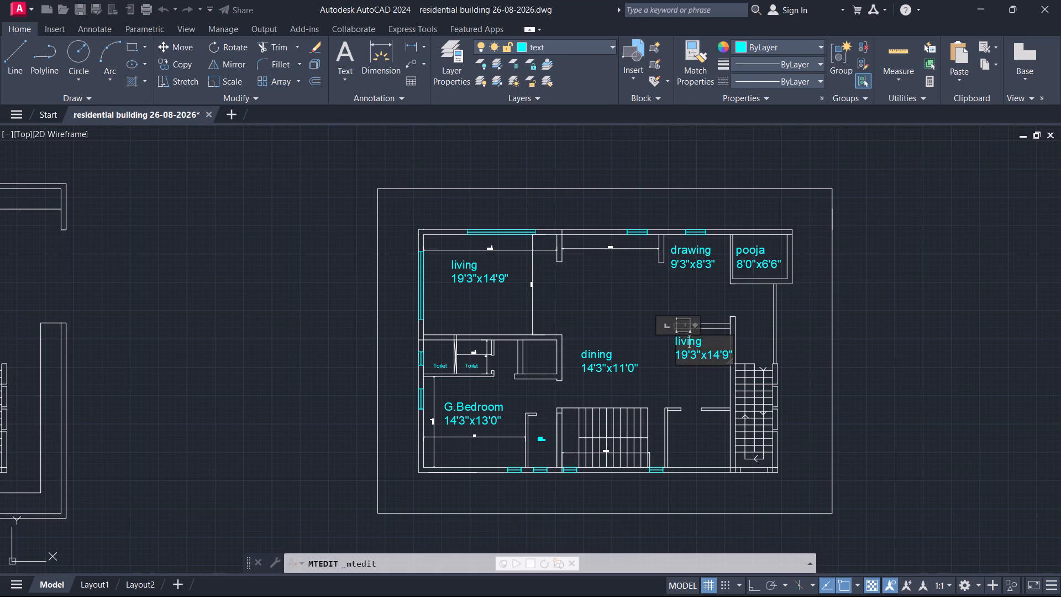
key(Right)
key(Right)
key(Right)
key(Right)
key(Right)
key(Right)
key(Right)
key(Right)
key(Right)
key(Right)
key(Right)
key(Right)
key(Right)
key(Right)
key(Right)
key(Right)
key(Right)
key(Right)
key(Right)
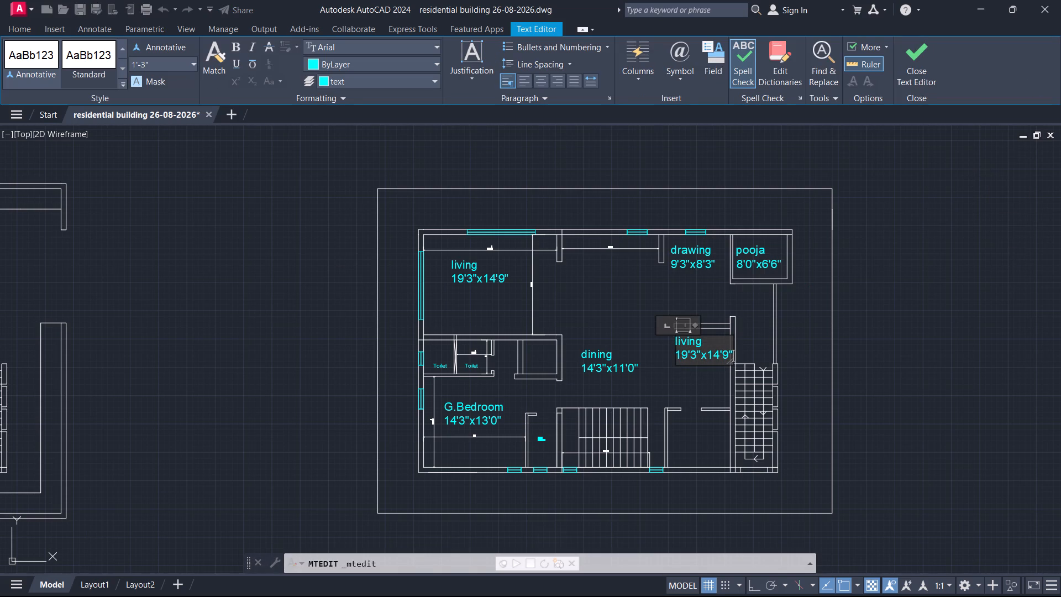
key(BackSpace)
key(BackSpace)
key(BackSpace)
key(BackSpace)
key(BackSpace)
key(BackSpace)
key(BackSpace)
key(BackSpace)
key(BackSpace)
key(BackSpace)
key(BackSpace)
key(BackSpace)
key(BackSpace)
key(BackSpace)
key(BackSpace)
key(BackSpace)
key(BackSpace)
key(BackSpace)
key(BackSpace)
key(BackSpace)
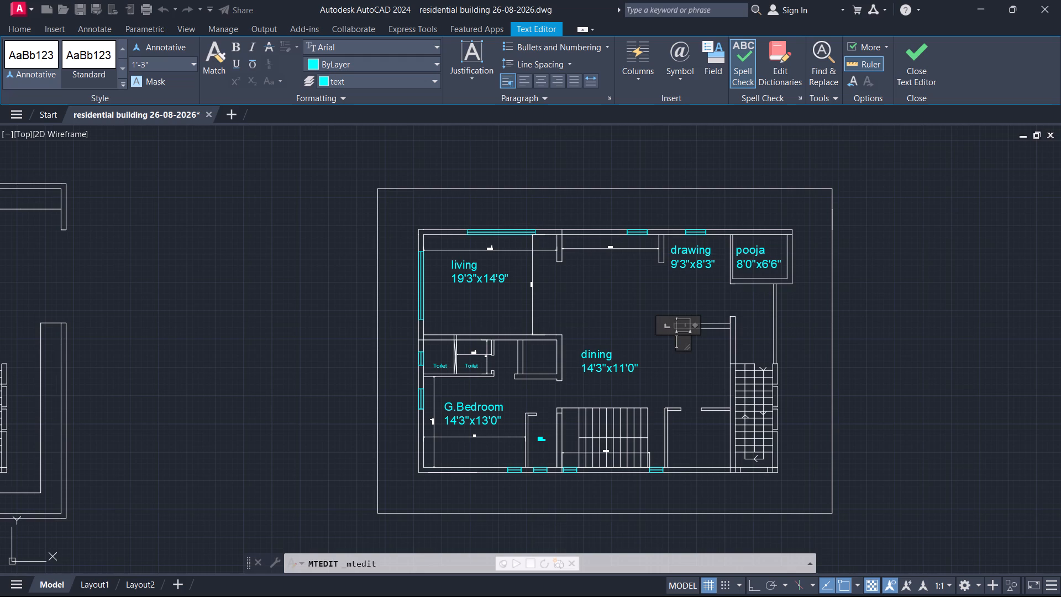
text(kitchen)
key(Return)
click(696, 383)
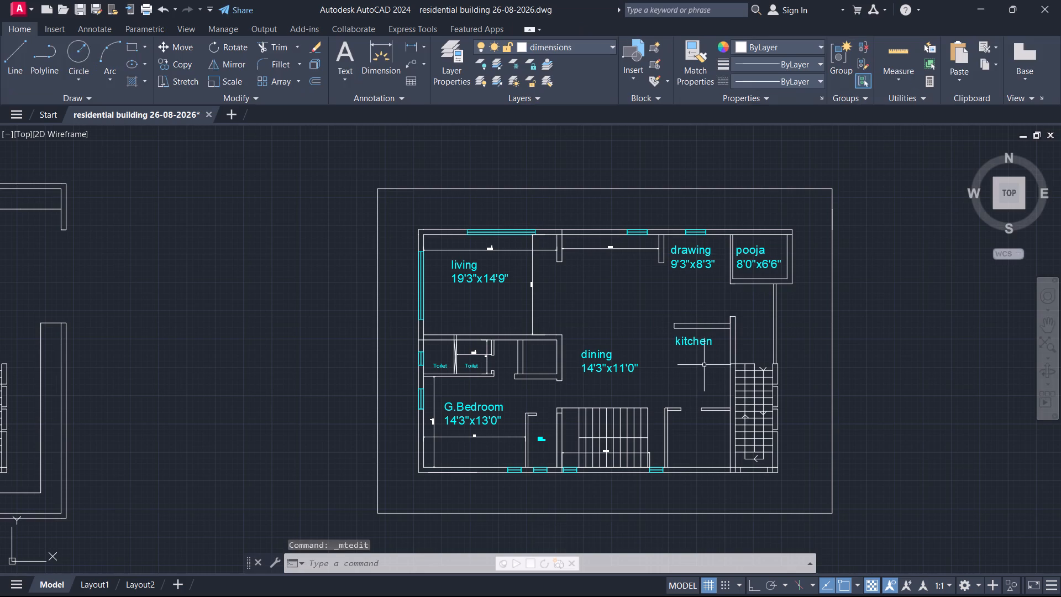
Add a linear dimension for the kitchen's east-west width along its north wall, with the dimension line below the kitchen label.
scroll(697, 355, up, 1)
key(space)
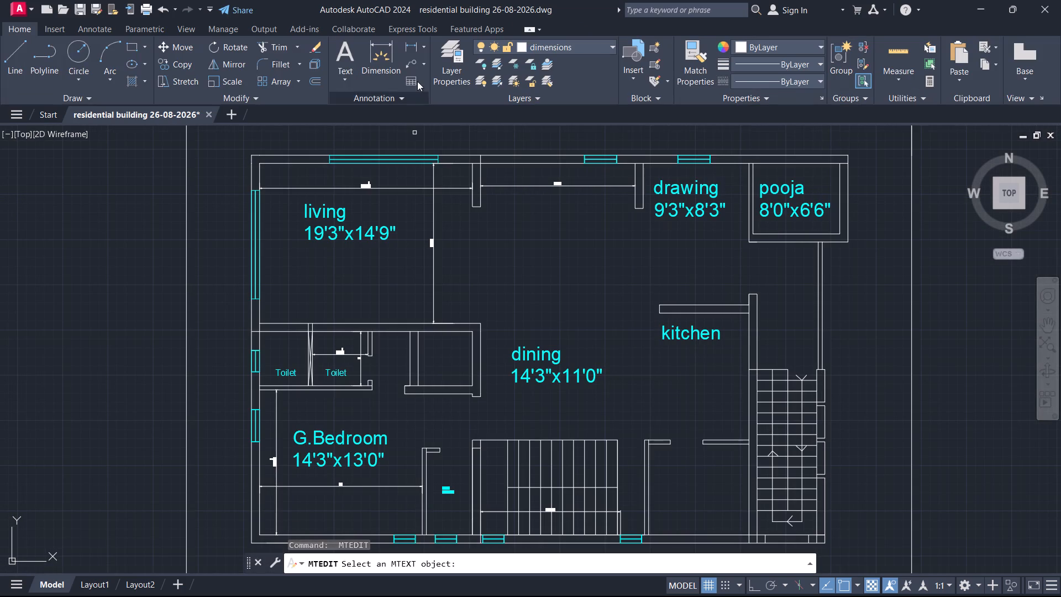
click(410, 46)
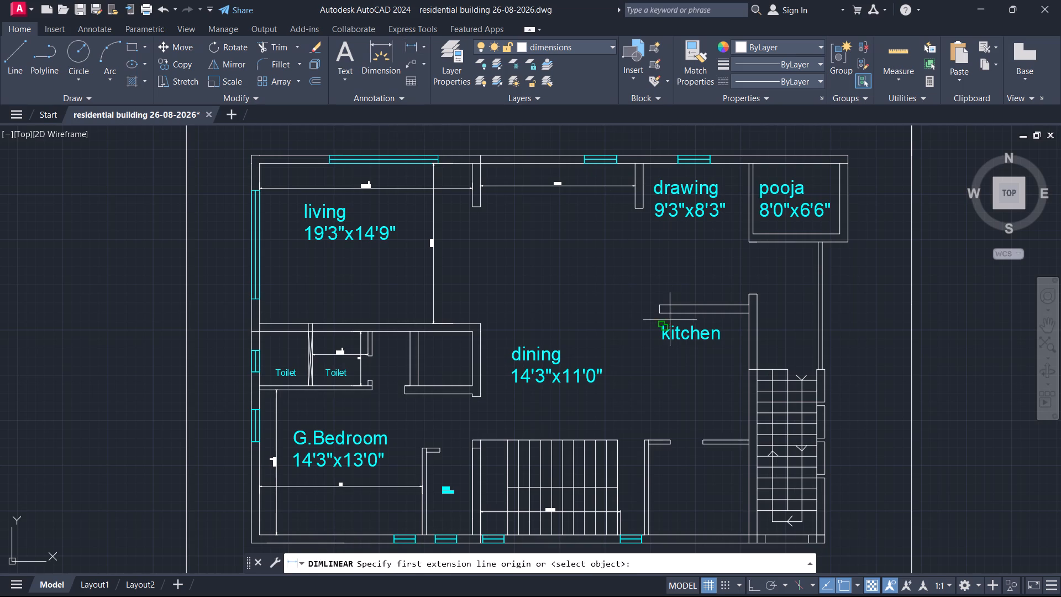
click(661, 317)
click(745, 312)
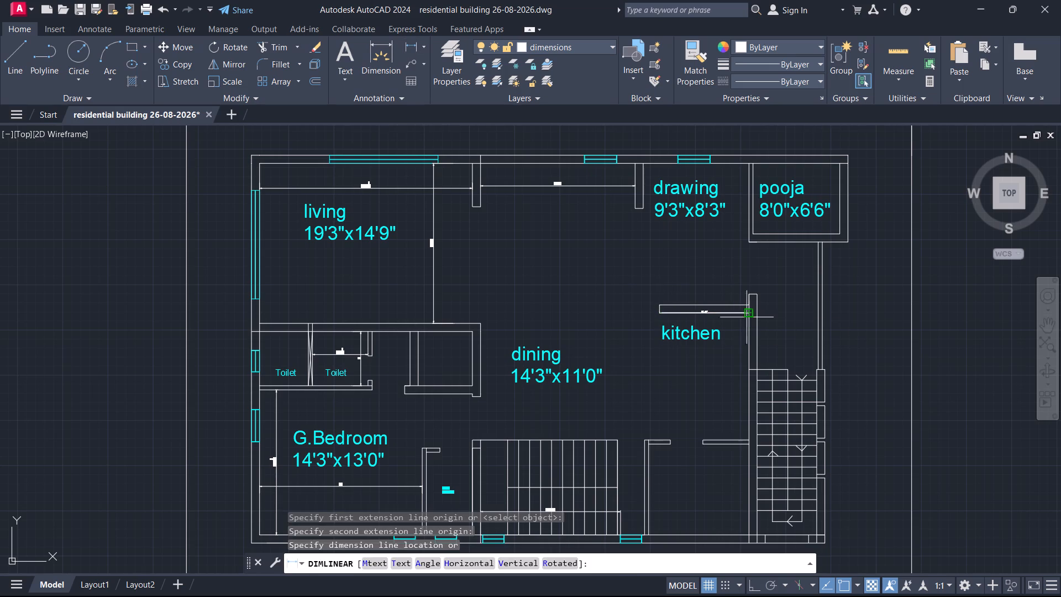
click(746, 366)
Add a linear dimension for the kitchen's inside north-south depth, with the dimension line near its east wall.
key(space)
key(space)
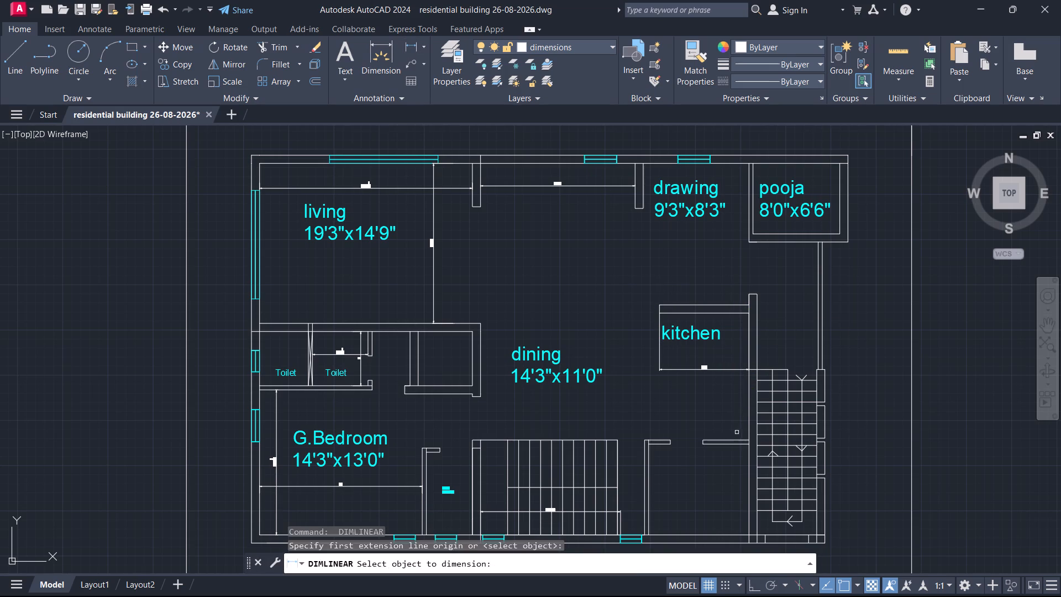
key(space)
key(space)
click(733, 437)
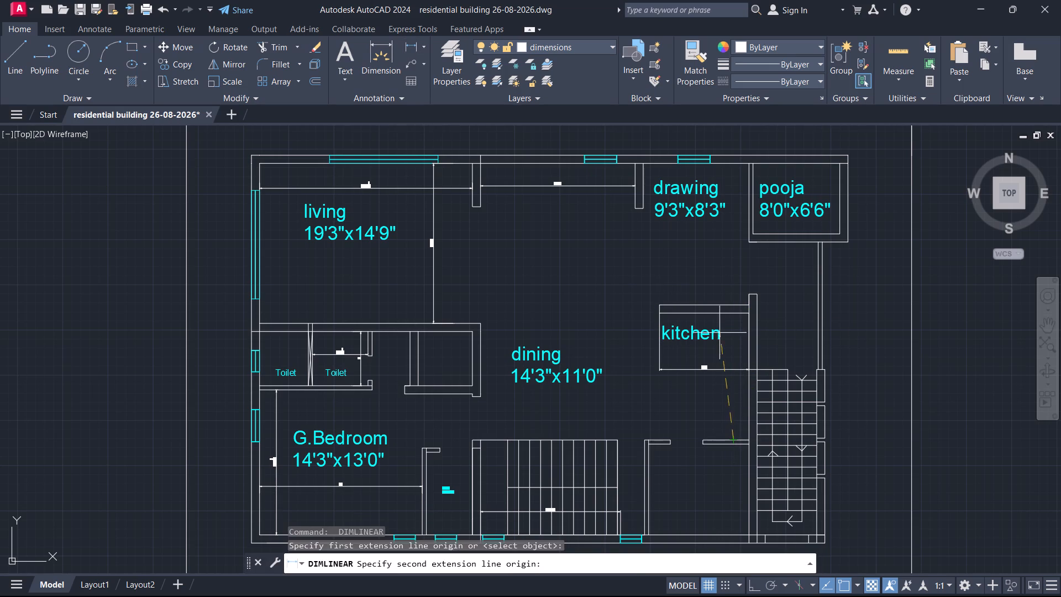
click(729, 309)
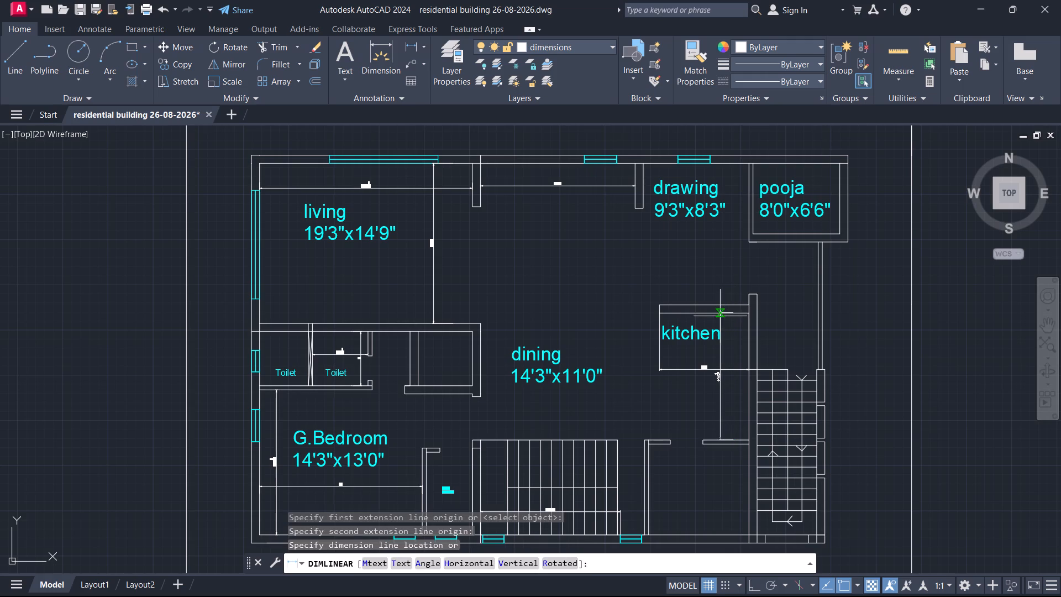
click(732, 327)
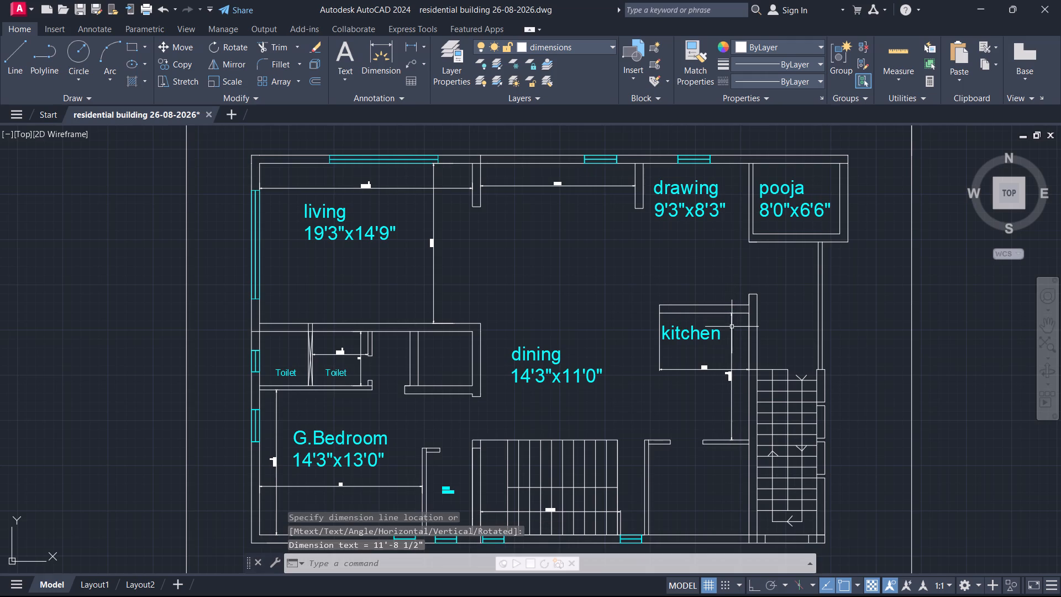
Add a linear dimension for the pooja room's inside east-west width, with the dimension line above the pooja label.
key(space)
key(space)
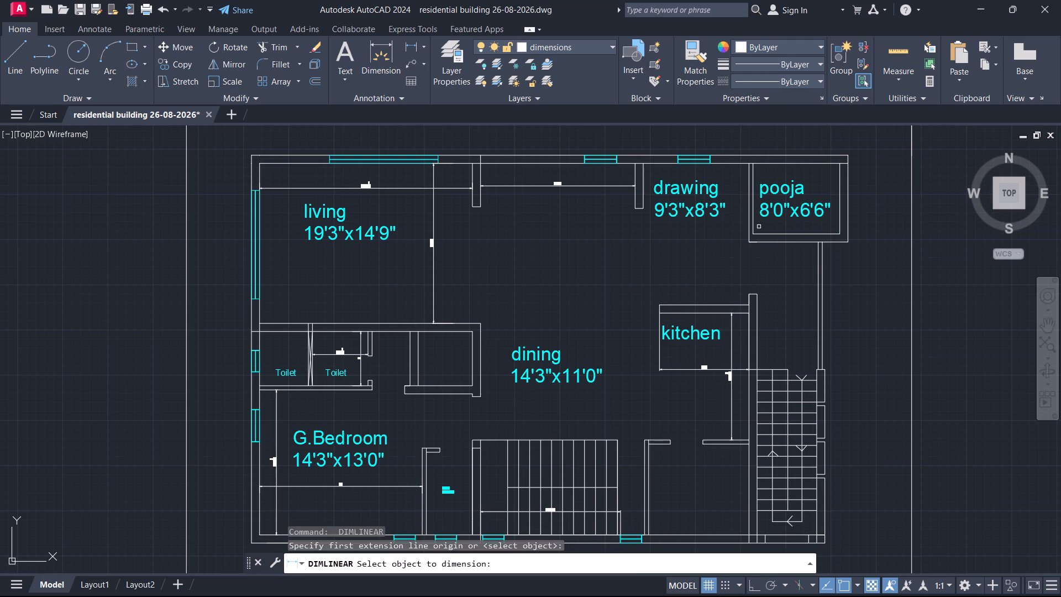
key(space)
key(space)
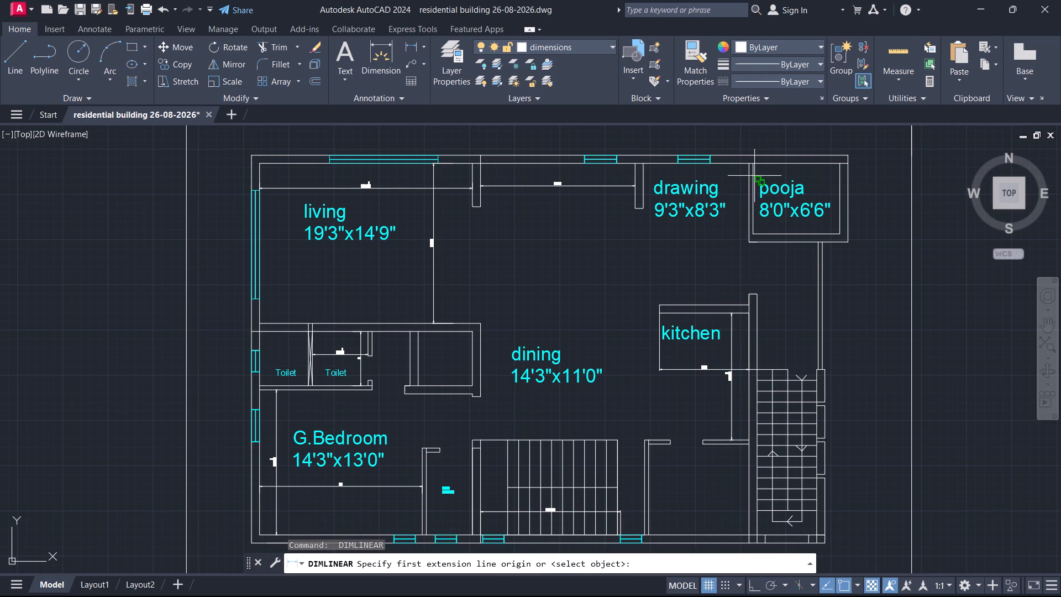
click(753, 174)
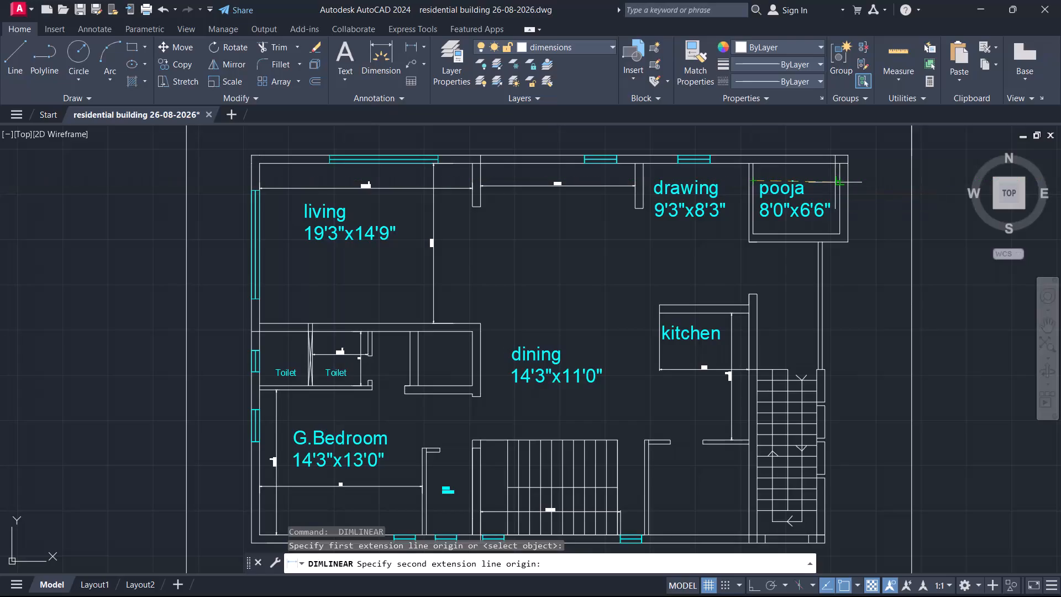
click(837, 182)
click(833, 176)
Add a vertical linear dimension in the pooja room from its south wall to the width dimension line, placed beside the east wall.
key(space)
key(space)
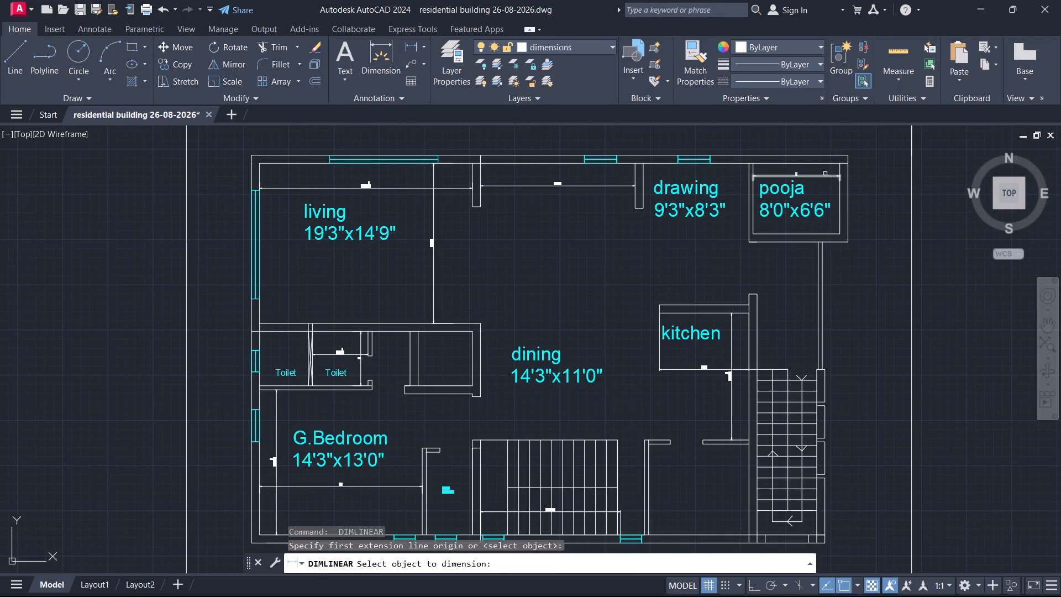
key(space)
key(space)
key(space)
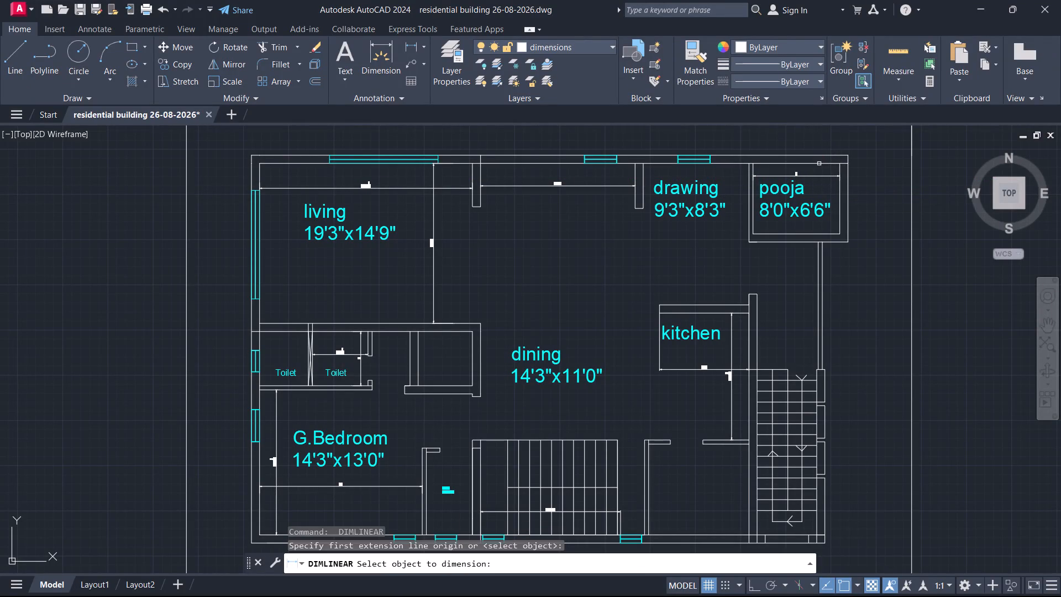
key(space)
key(space)
click(819, 164)
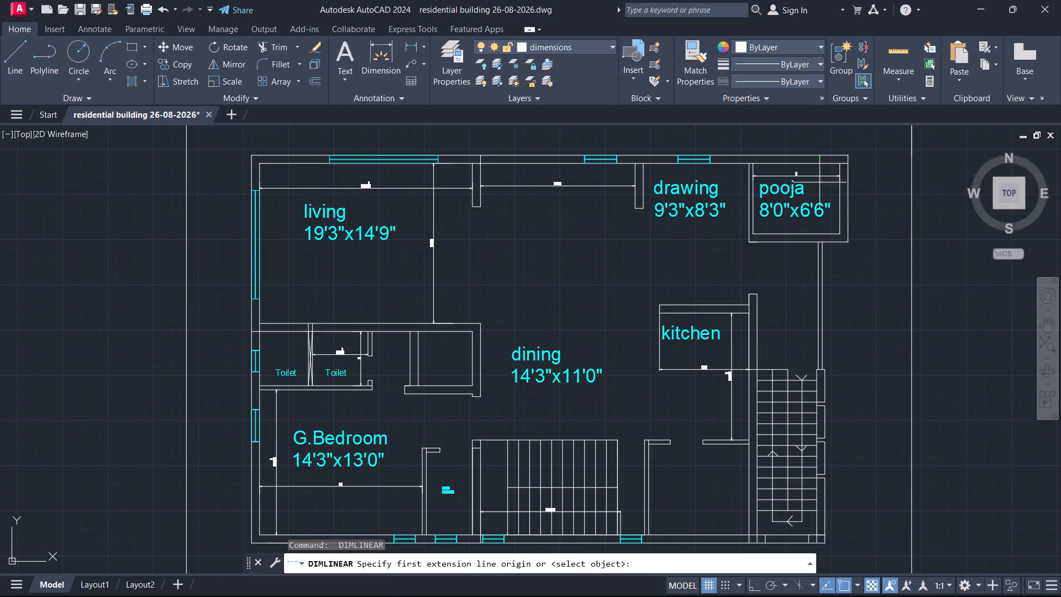
click(822, 231)
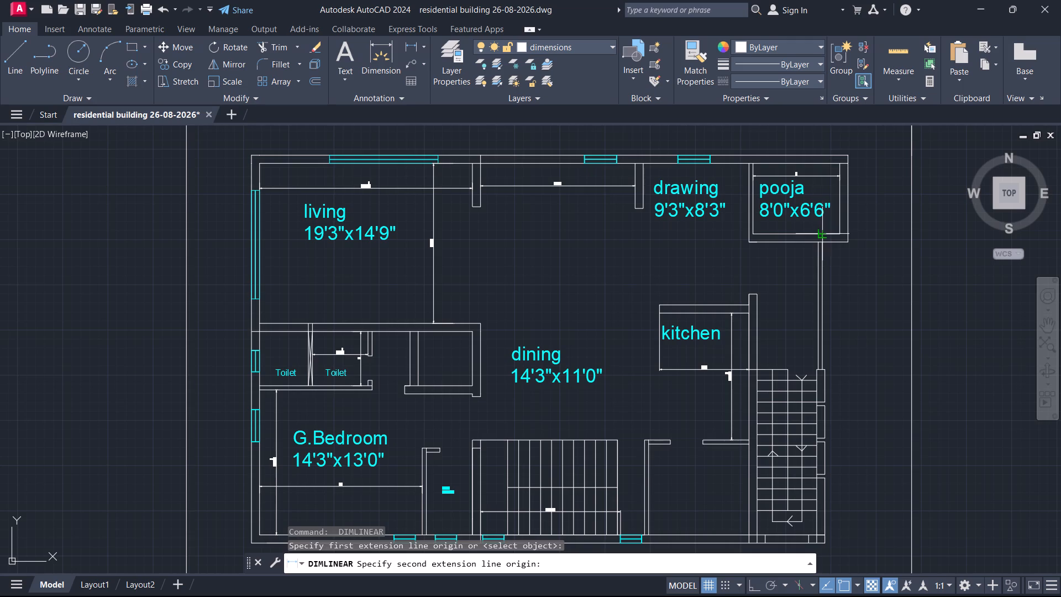
click(820, 174)
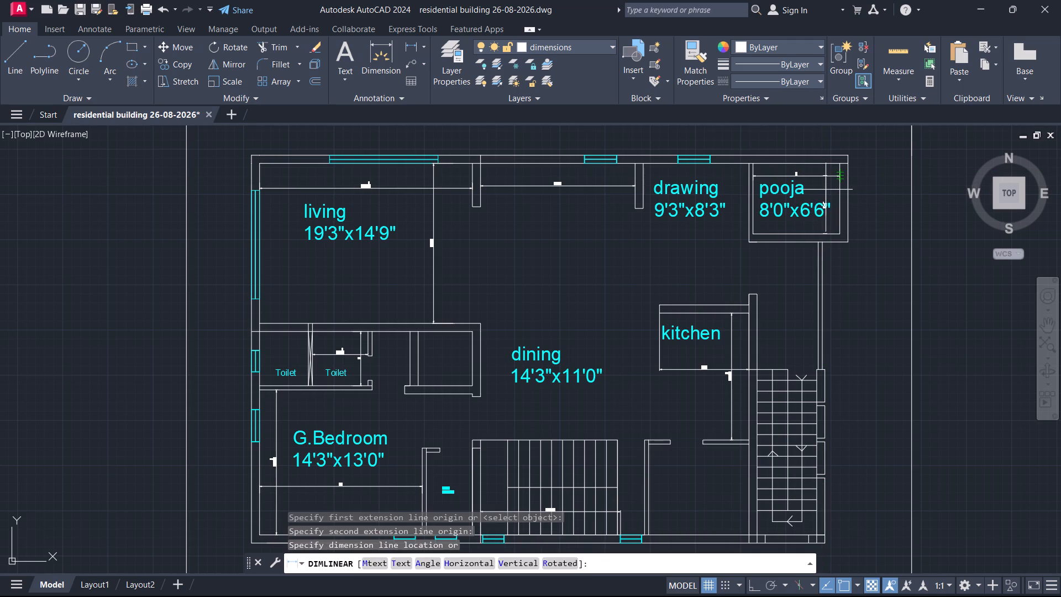
click(833, 188)
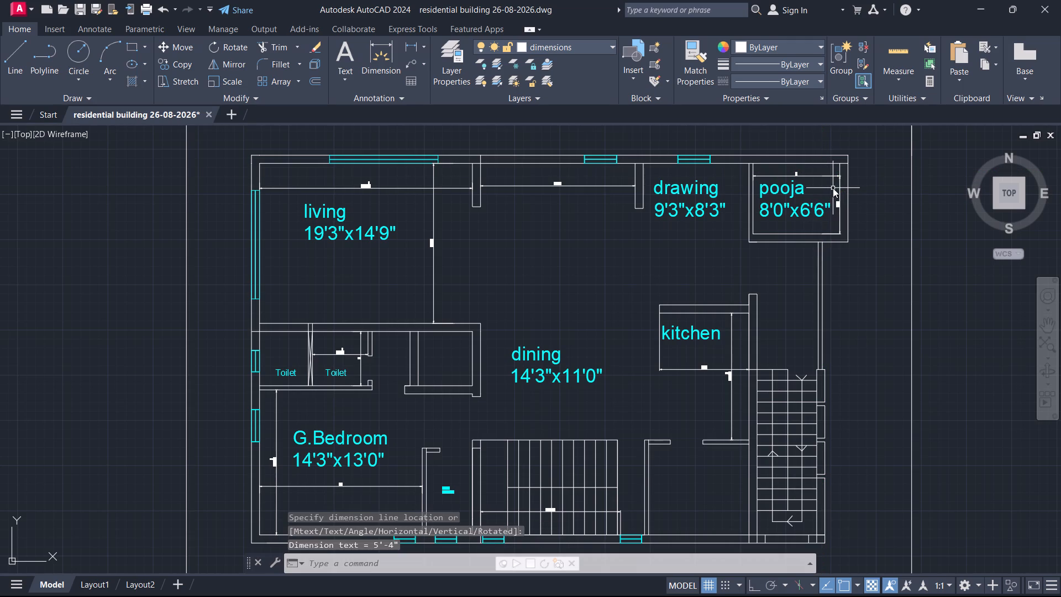
Add a linear dimension for the inside east-west width of Bedroom in the easternmost plan, placed below its label.
scroll(777, 237, down, 1)
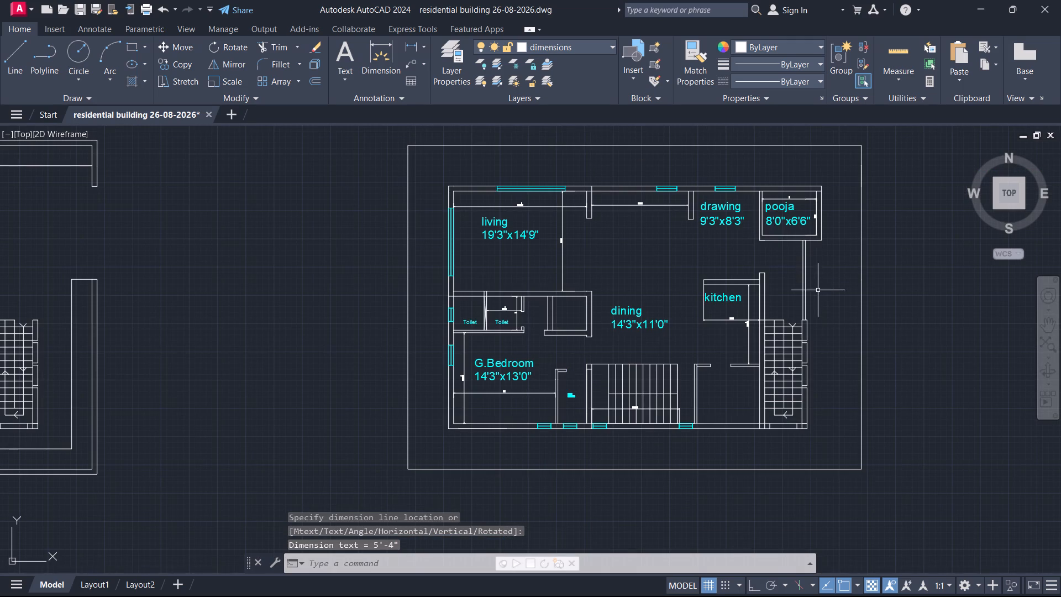
scroll(702, 368, down, 2)
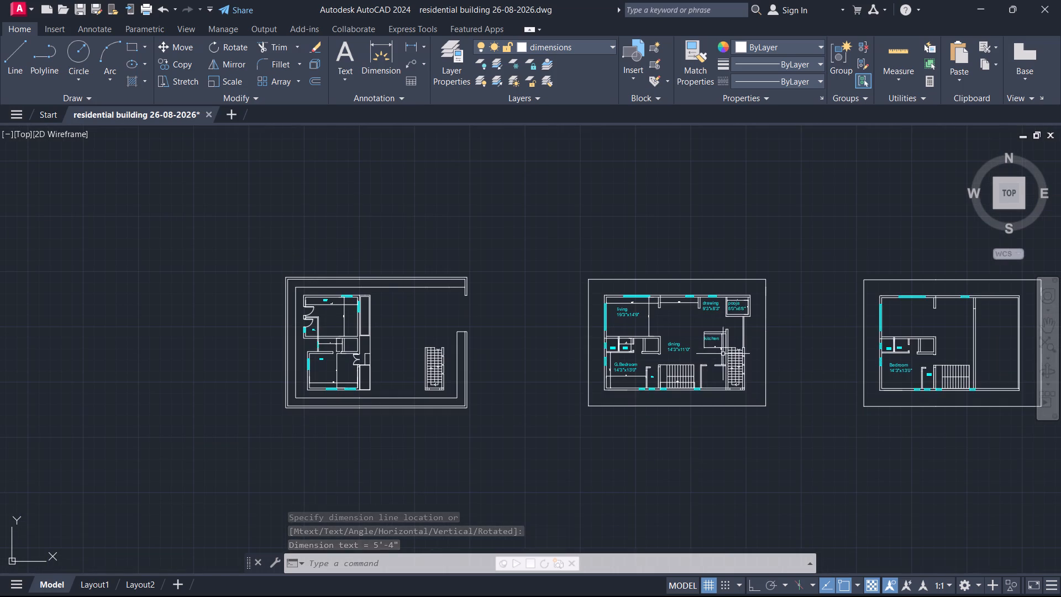
middle_drag(808, 349, 625, 342)
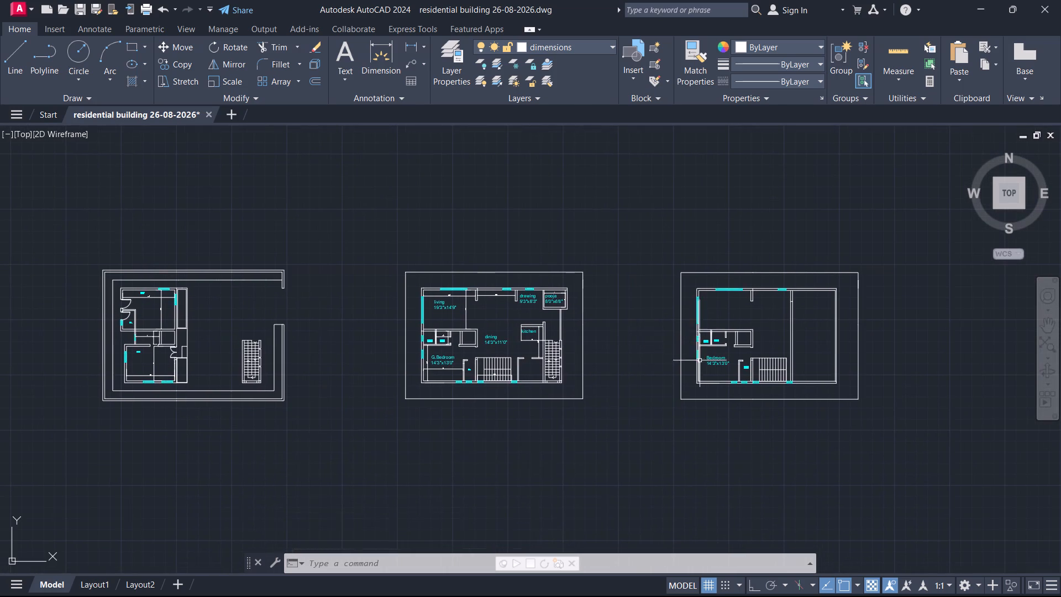
scroll(700, 360, up, 2)
key(space)
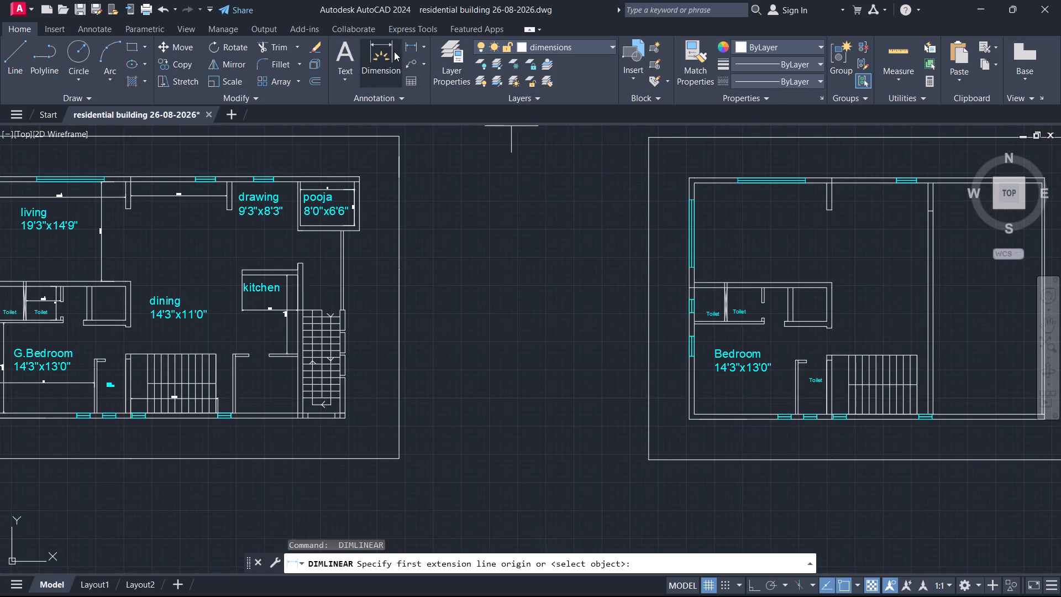
click(409, 50)
click(696, 386)
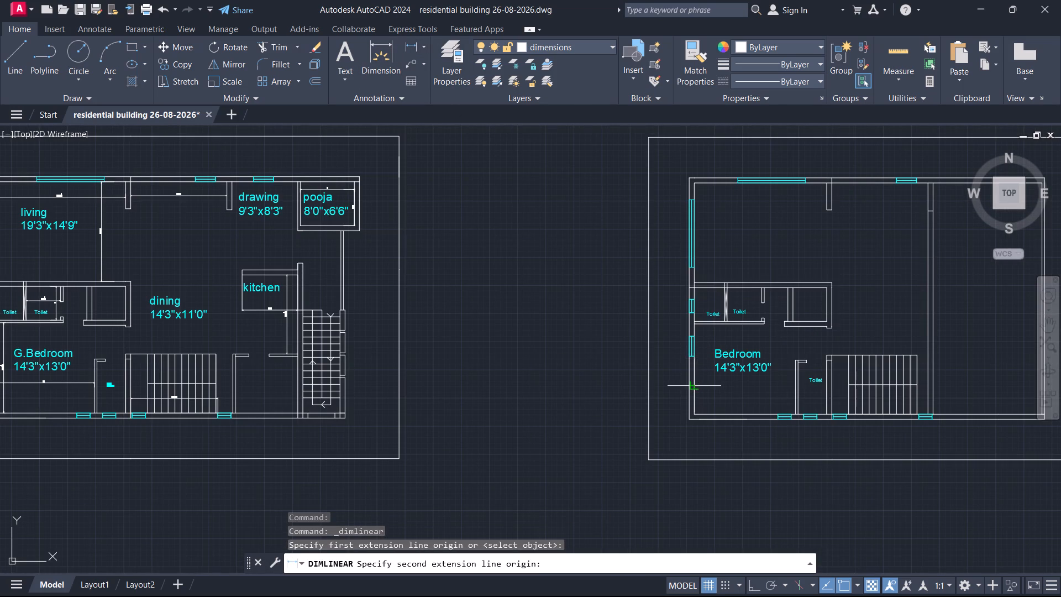
click(797, 385)
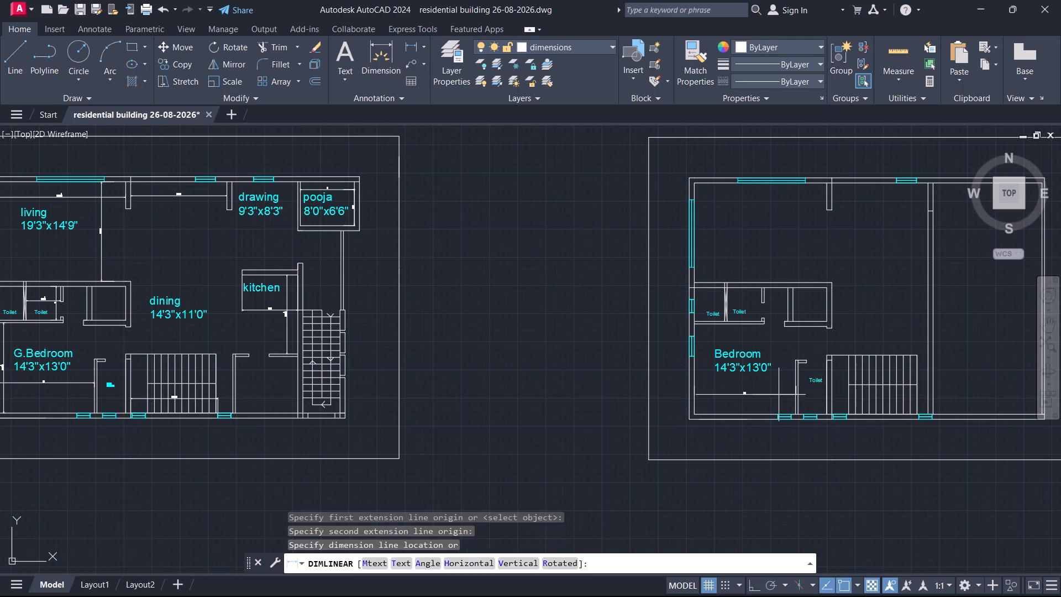
click(774, 396)
Add a linear dimension for the inside north-south depth of Bedroom in the easternmost plan, placed west of its label.
key(space)
key(space)
key(space)
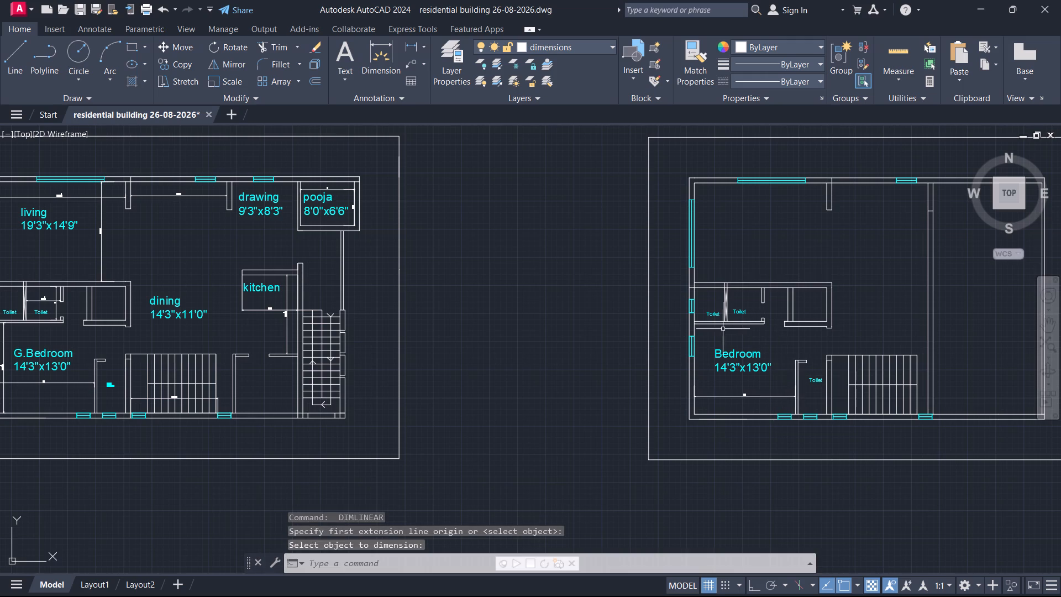
key(space)
click(712, 327)
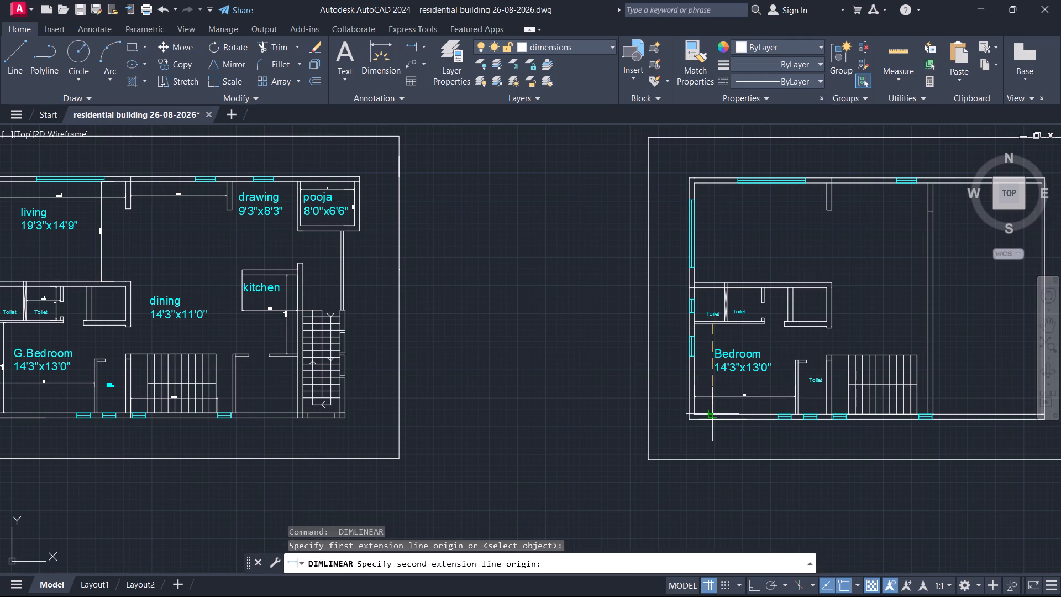
click(714, 414)
click(708, 408)
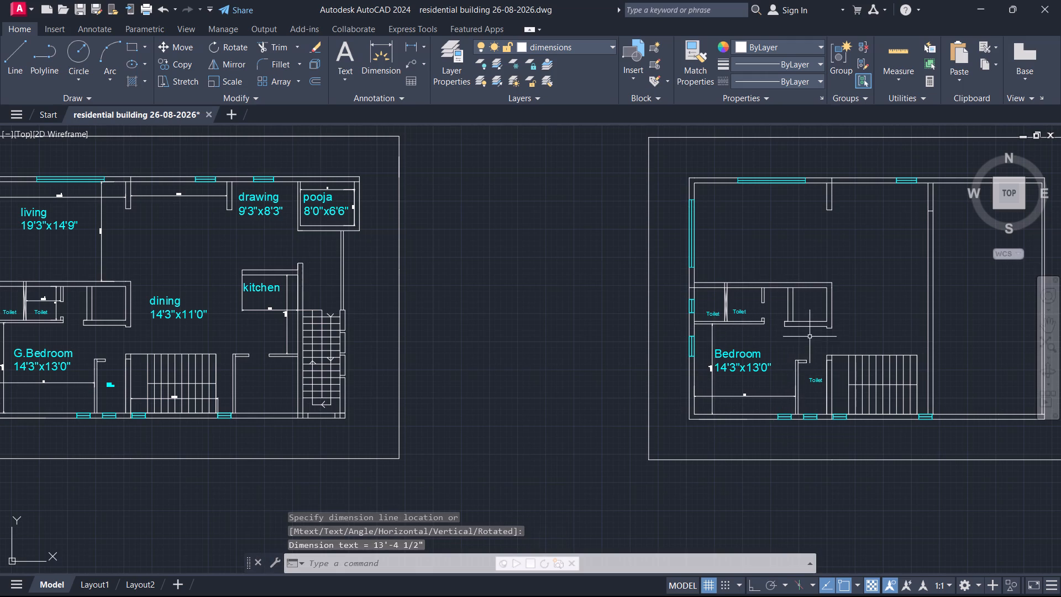
Save all changes to the residential building drawing.
scroll(593, 349, down, 3)
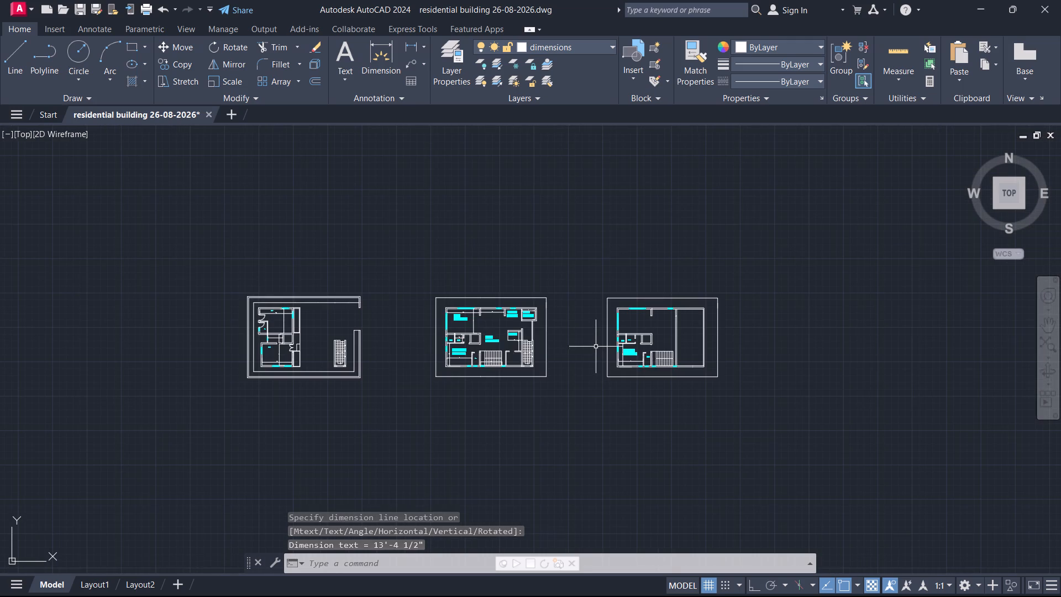
scroll(485, 390, up, 2)
scroll(463, 395, down, 1)
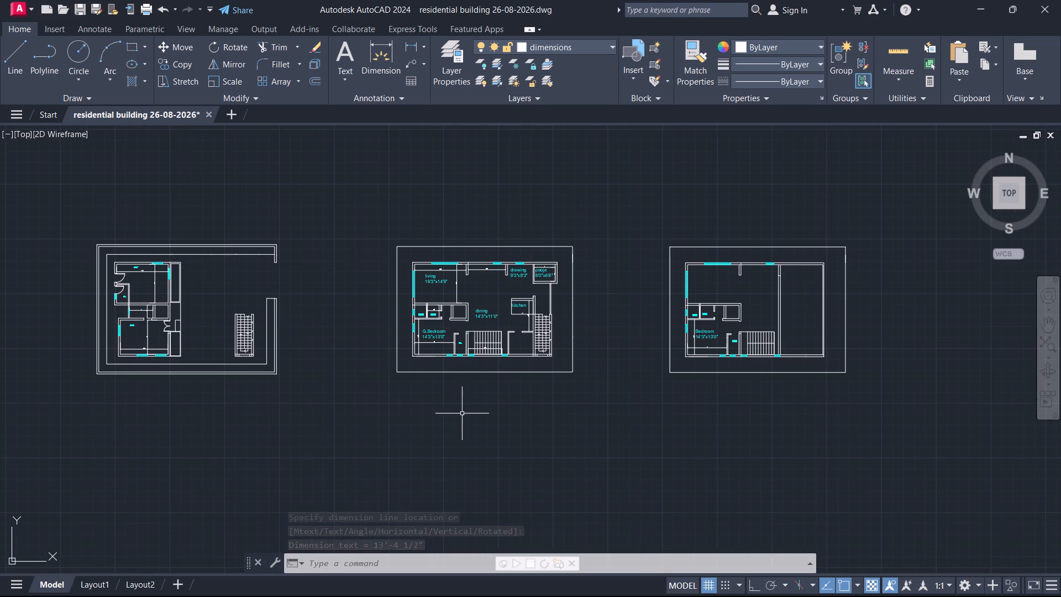
middle_drag(462, 413, 517, 408)
scroll(466, 416, down, 1)
scroll(516, 406, up, 1)
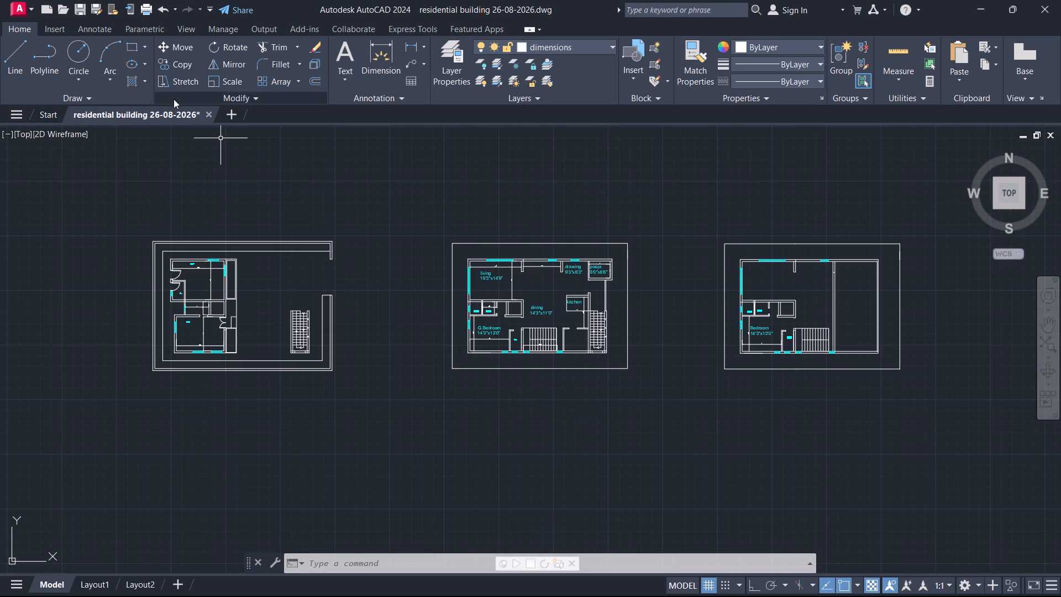
click(17, 112)
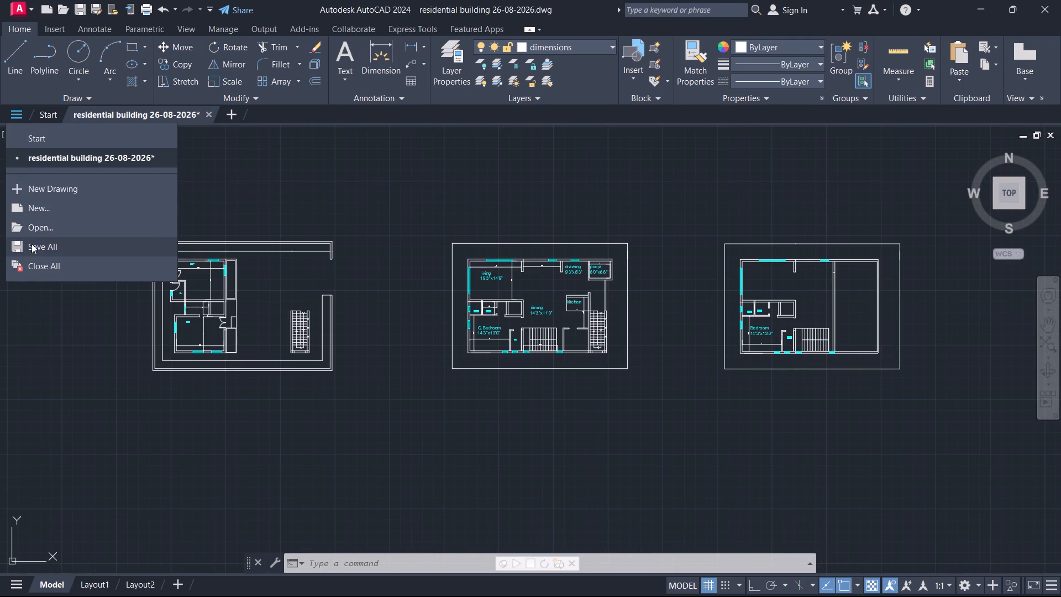
click(31, 244)
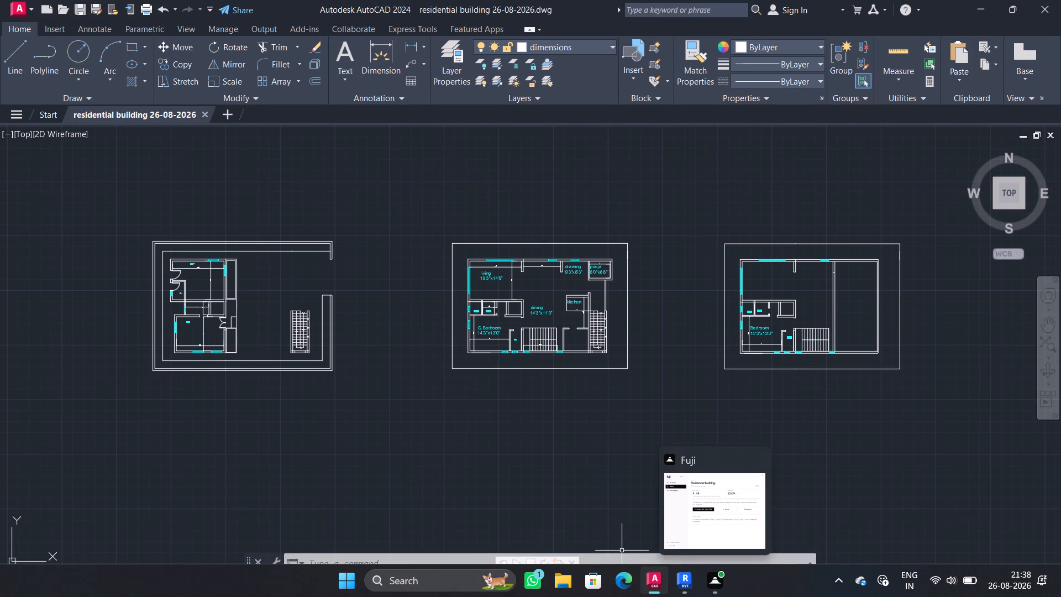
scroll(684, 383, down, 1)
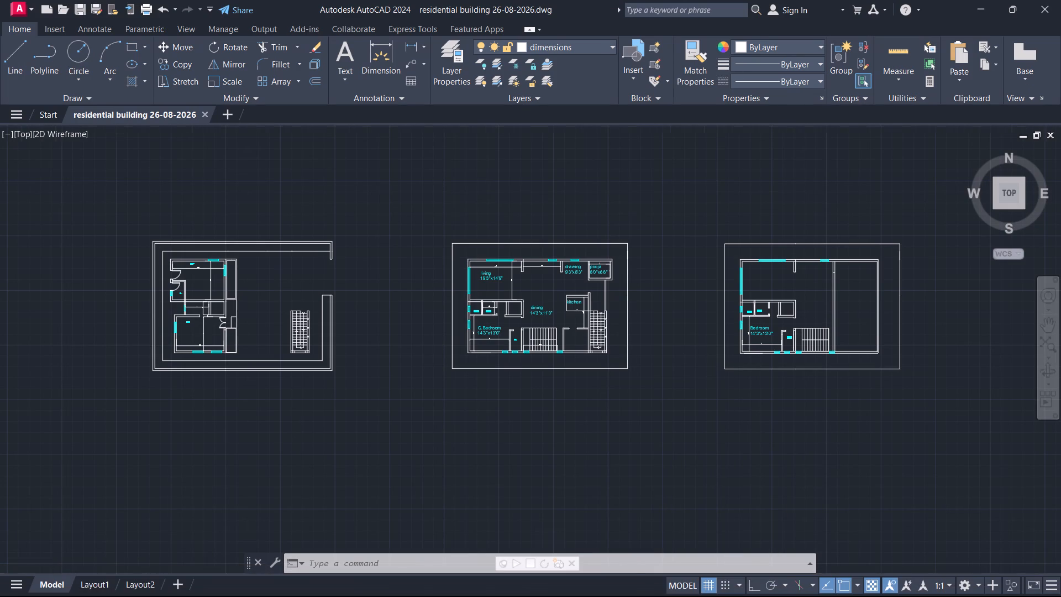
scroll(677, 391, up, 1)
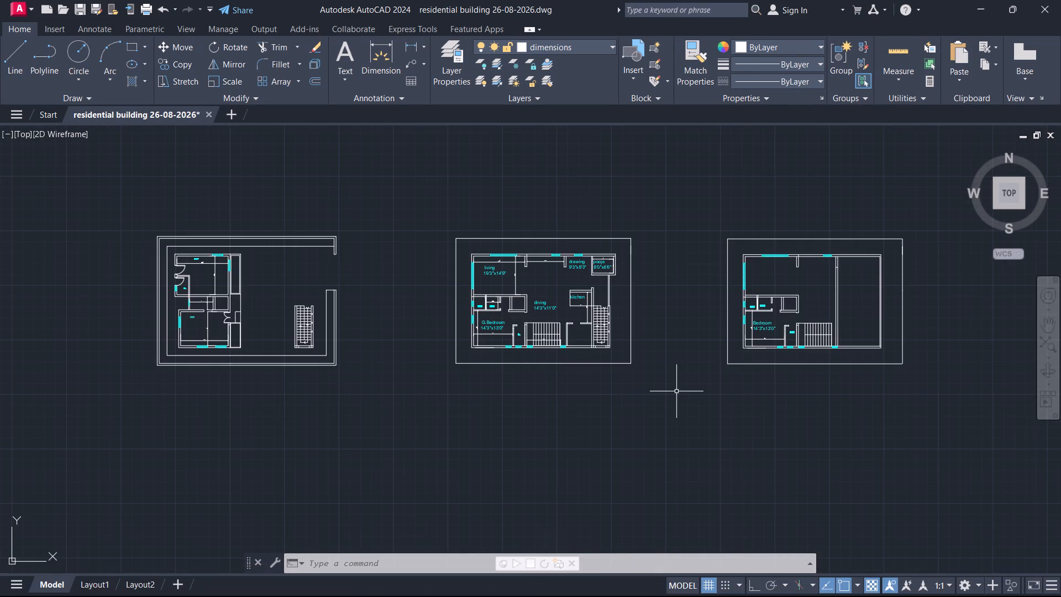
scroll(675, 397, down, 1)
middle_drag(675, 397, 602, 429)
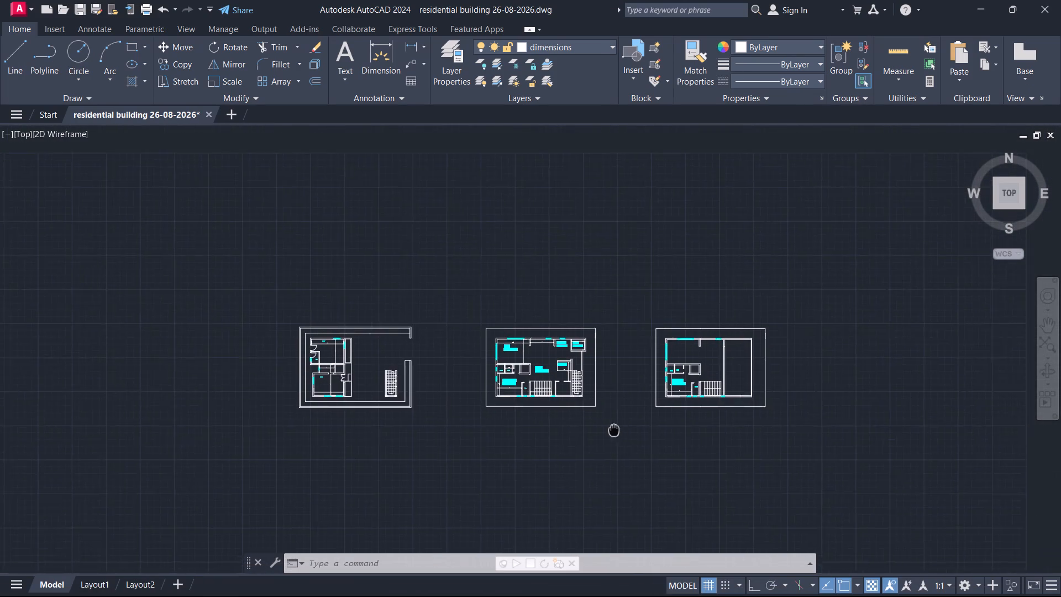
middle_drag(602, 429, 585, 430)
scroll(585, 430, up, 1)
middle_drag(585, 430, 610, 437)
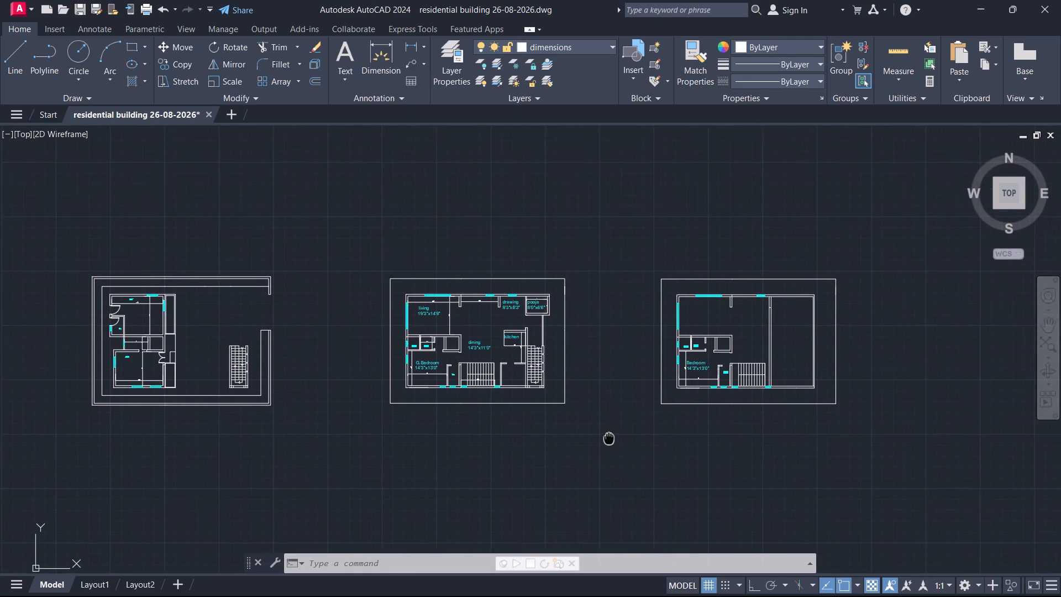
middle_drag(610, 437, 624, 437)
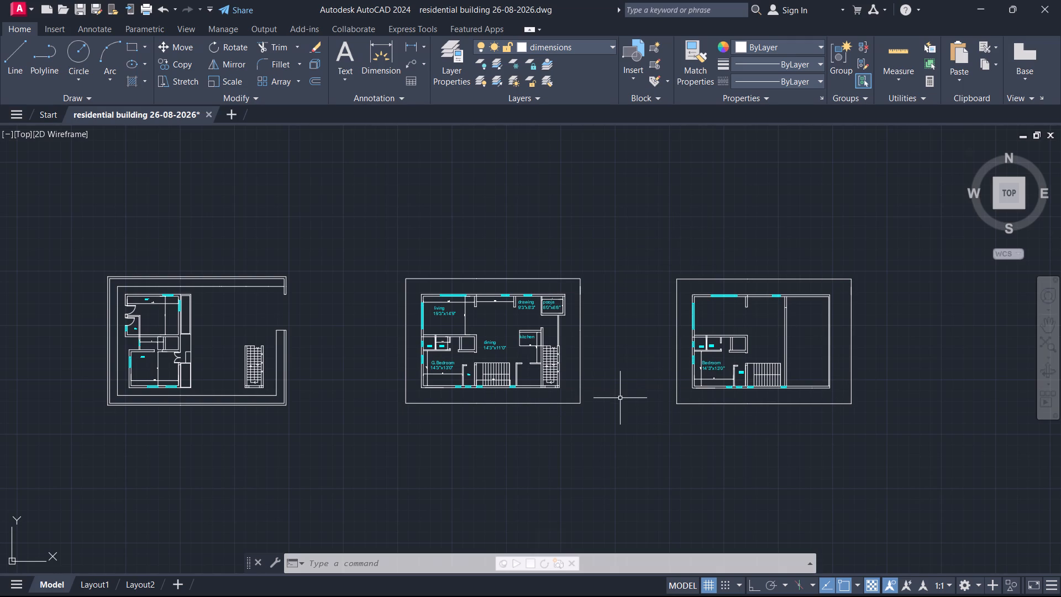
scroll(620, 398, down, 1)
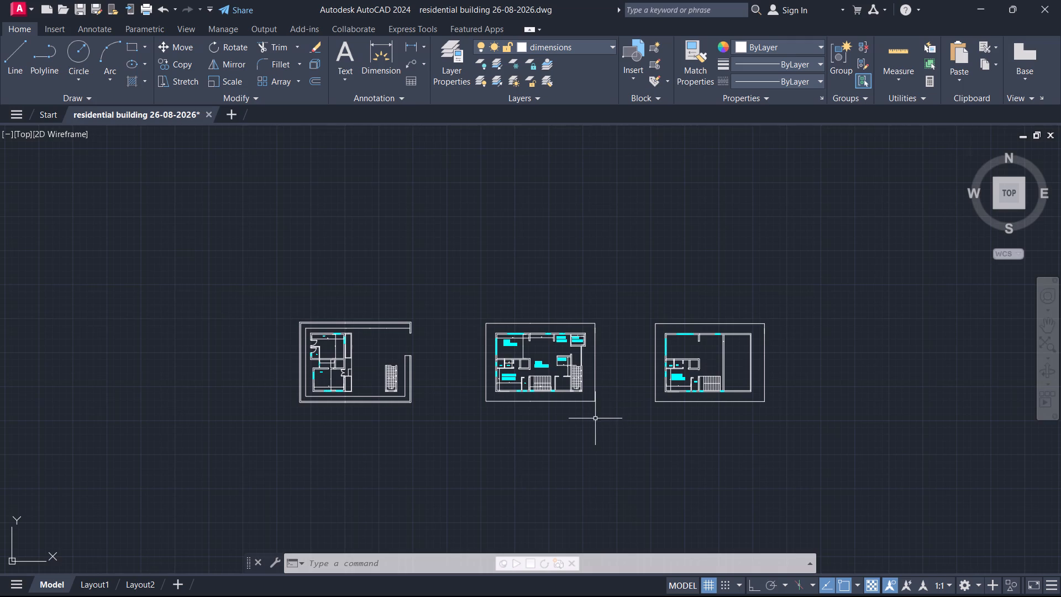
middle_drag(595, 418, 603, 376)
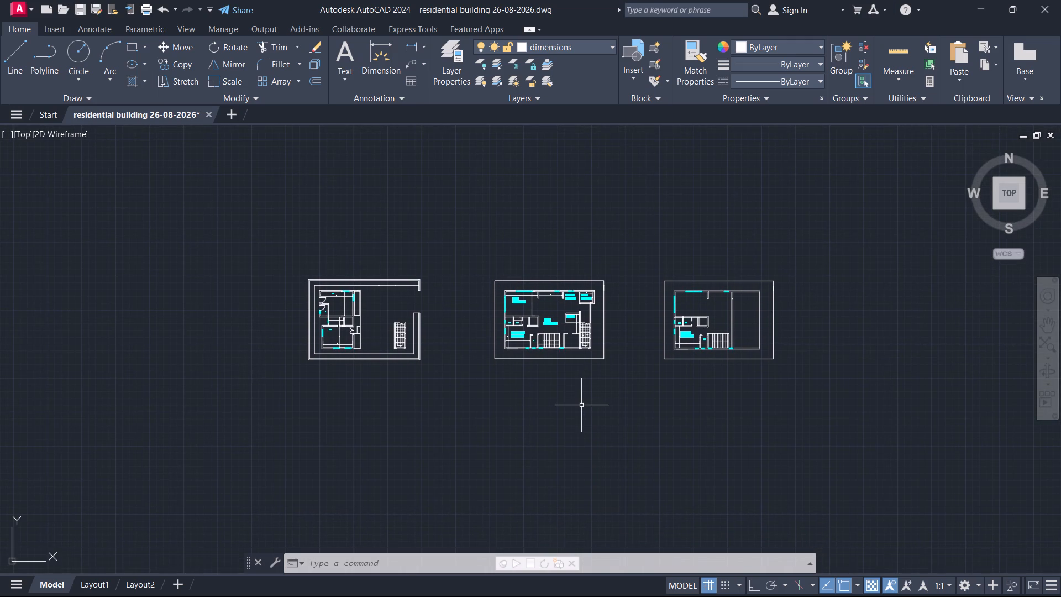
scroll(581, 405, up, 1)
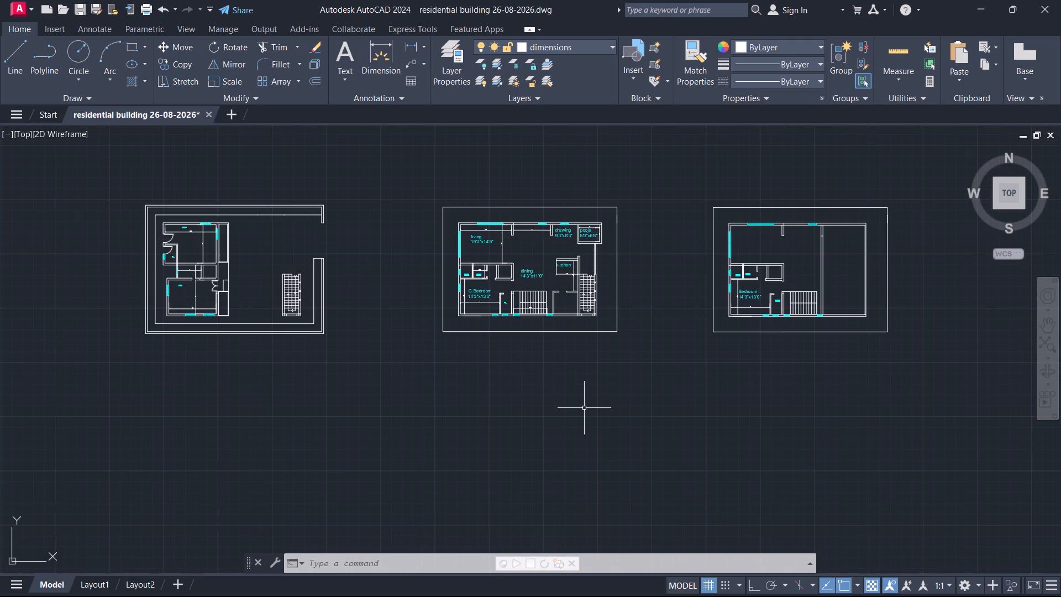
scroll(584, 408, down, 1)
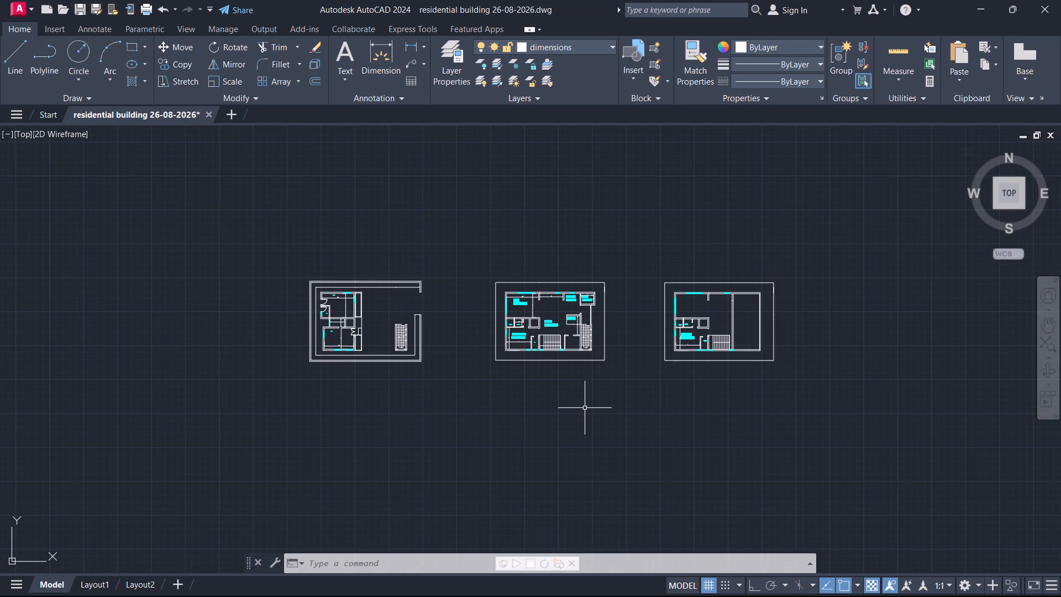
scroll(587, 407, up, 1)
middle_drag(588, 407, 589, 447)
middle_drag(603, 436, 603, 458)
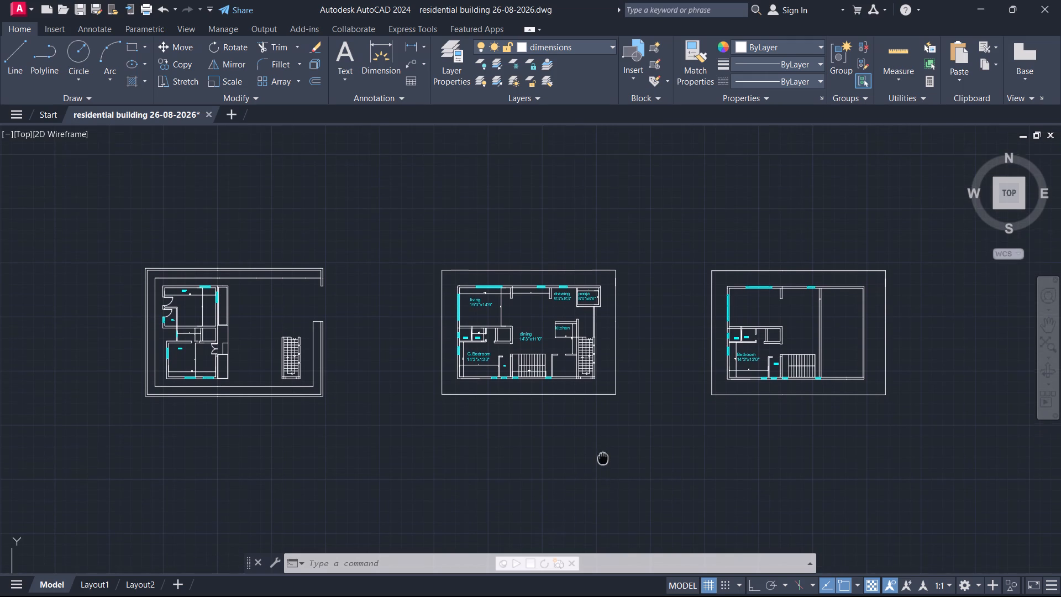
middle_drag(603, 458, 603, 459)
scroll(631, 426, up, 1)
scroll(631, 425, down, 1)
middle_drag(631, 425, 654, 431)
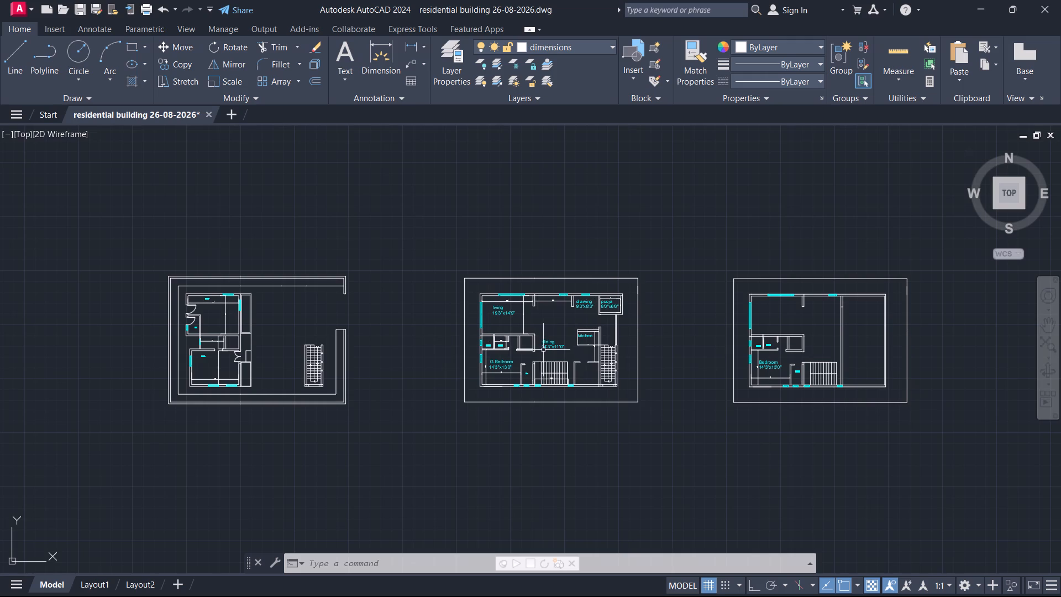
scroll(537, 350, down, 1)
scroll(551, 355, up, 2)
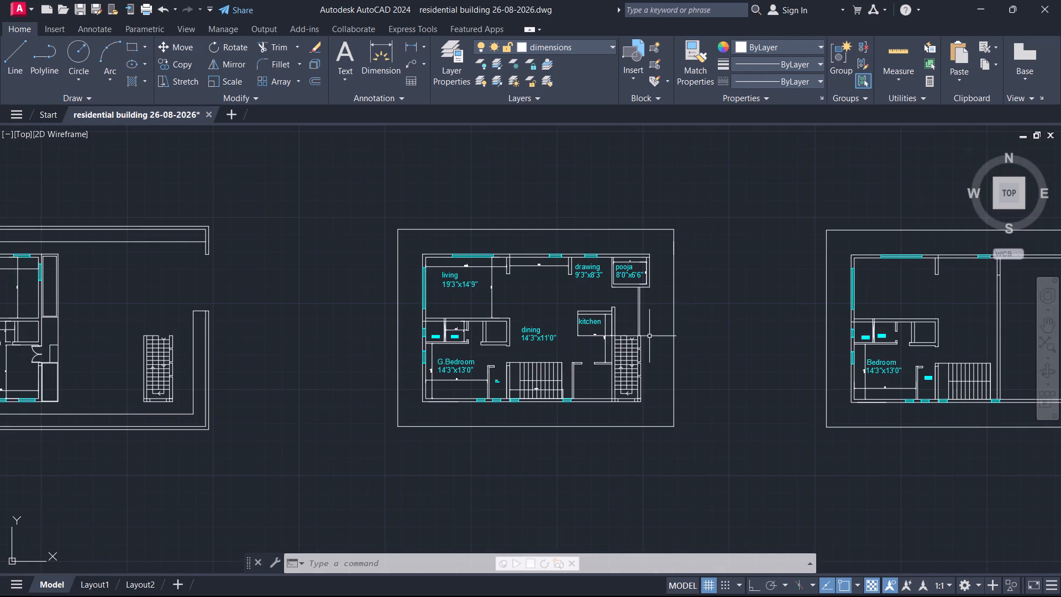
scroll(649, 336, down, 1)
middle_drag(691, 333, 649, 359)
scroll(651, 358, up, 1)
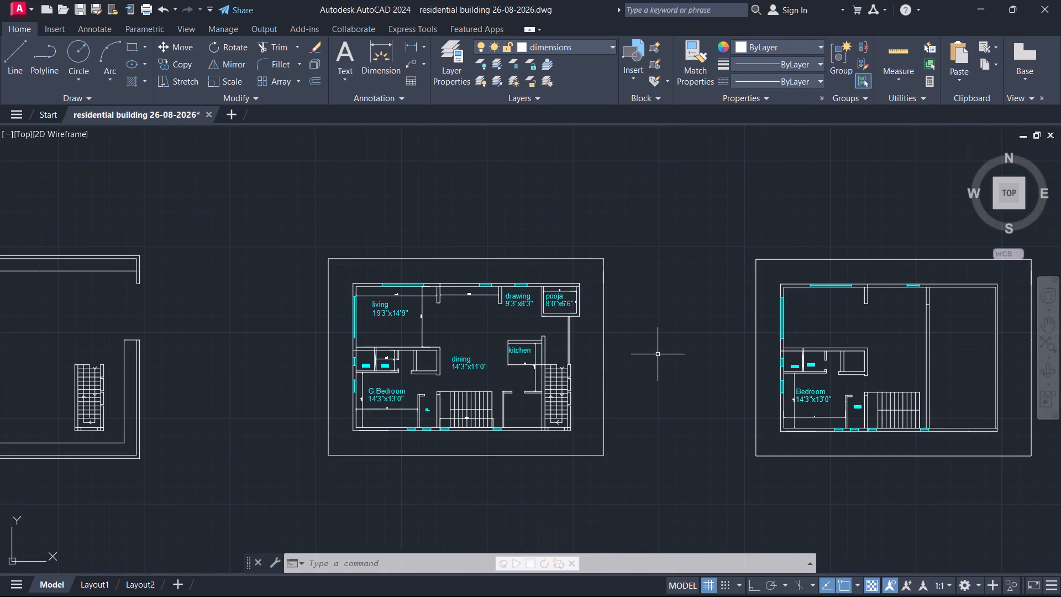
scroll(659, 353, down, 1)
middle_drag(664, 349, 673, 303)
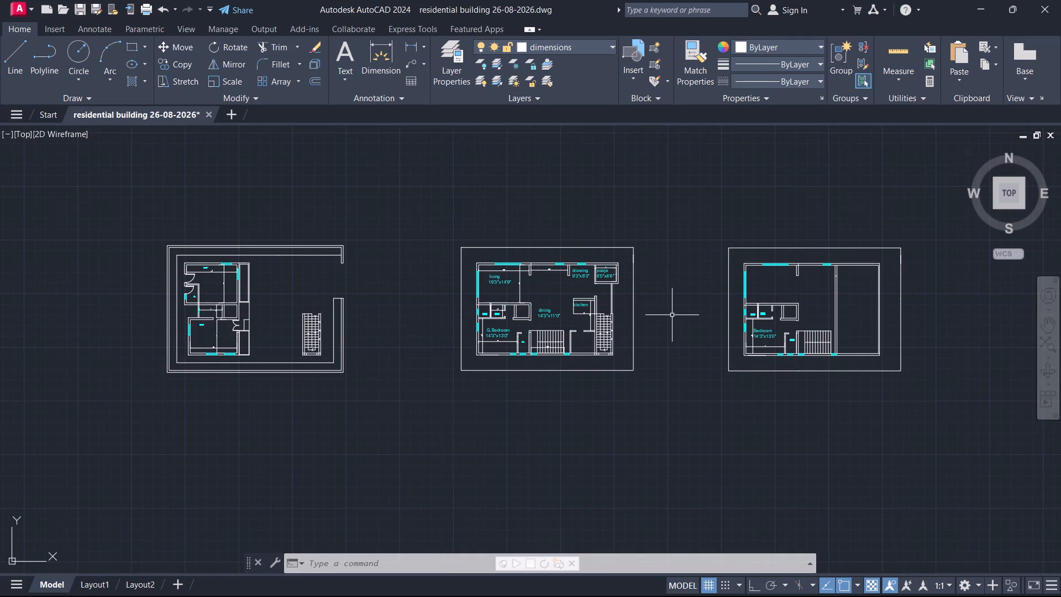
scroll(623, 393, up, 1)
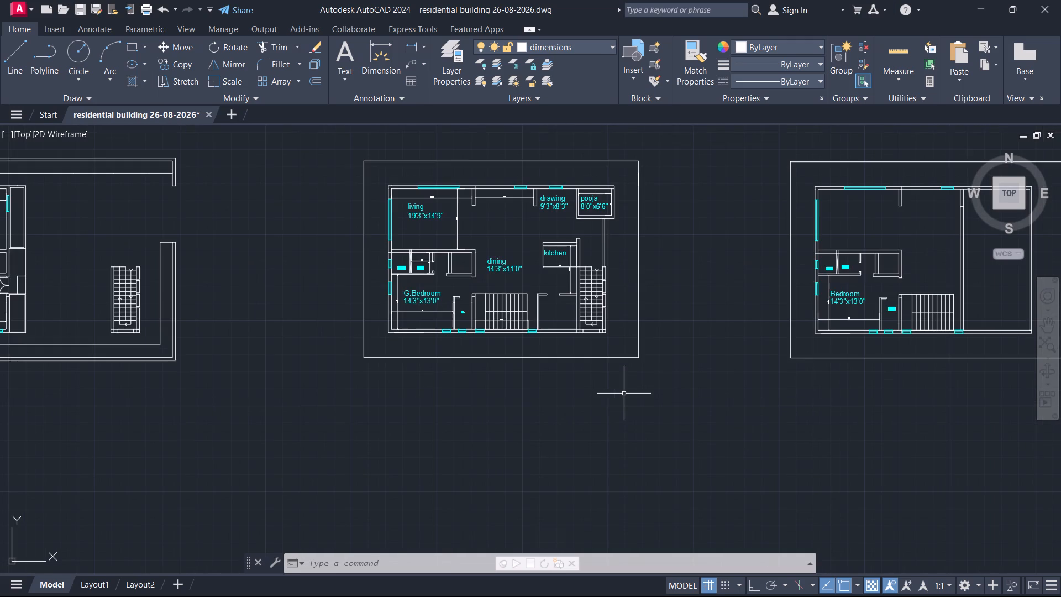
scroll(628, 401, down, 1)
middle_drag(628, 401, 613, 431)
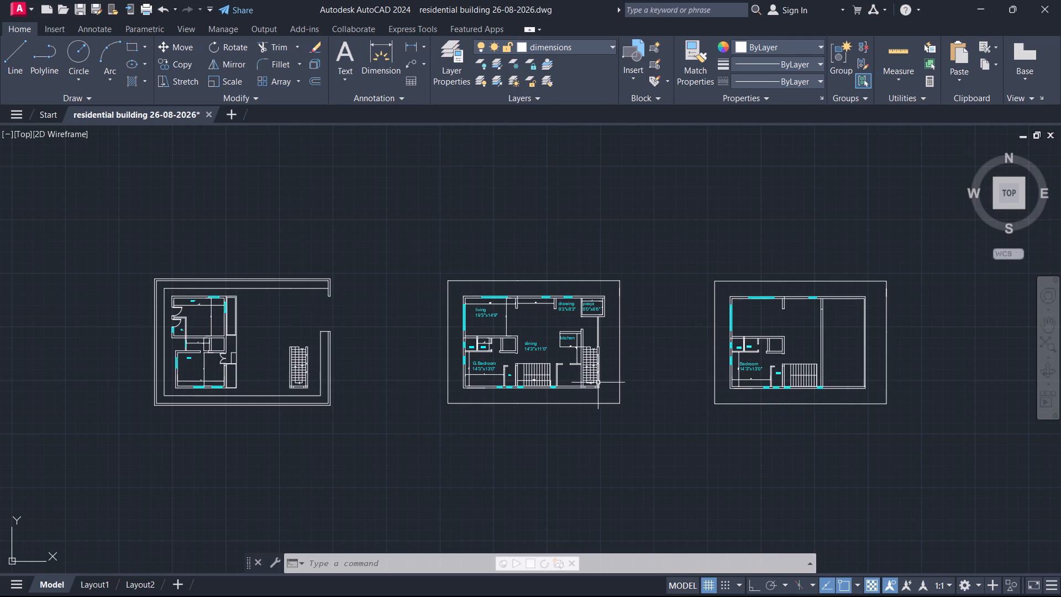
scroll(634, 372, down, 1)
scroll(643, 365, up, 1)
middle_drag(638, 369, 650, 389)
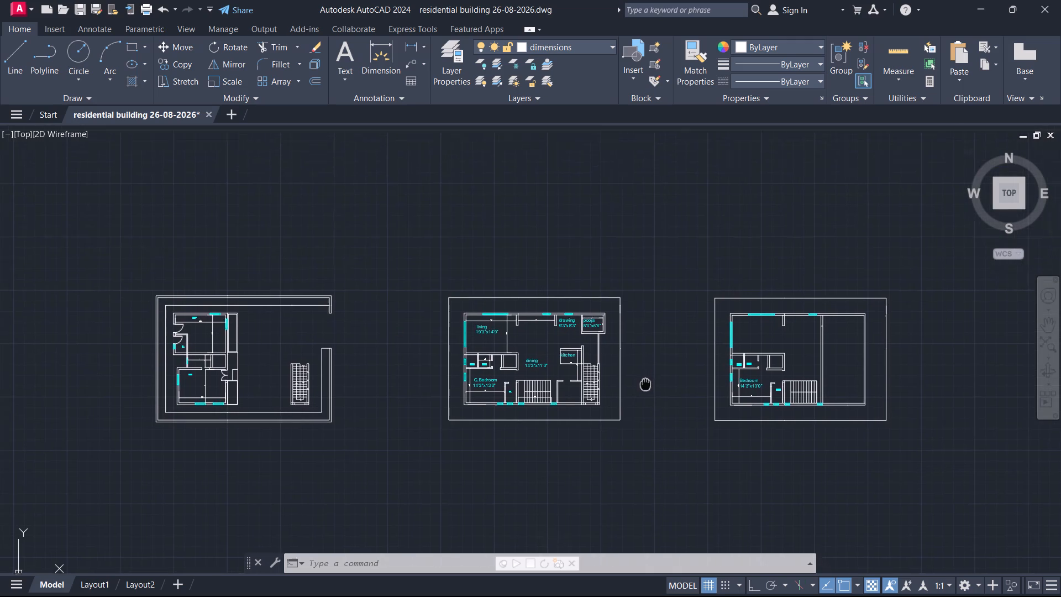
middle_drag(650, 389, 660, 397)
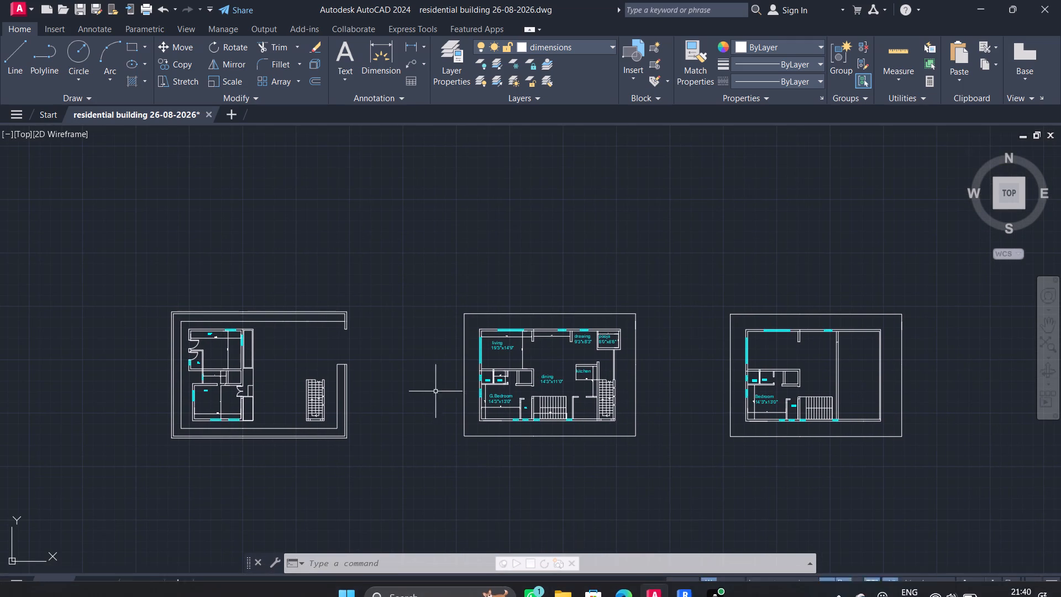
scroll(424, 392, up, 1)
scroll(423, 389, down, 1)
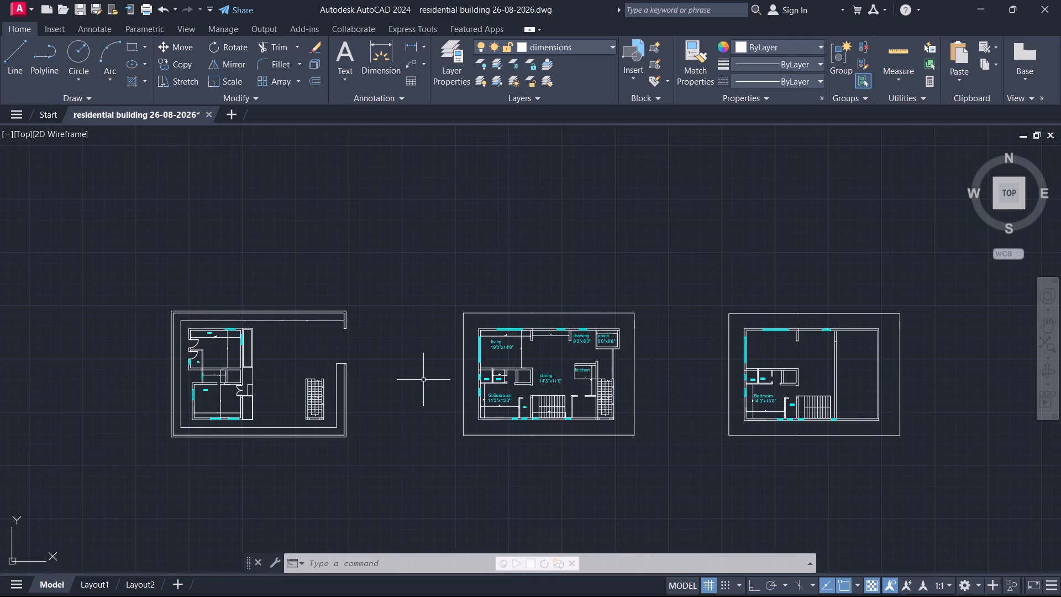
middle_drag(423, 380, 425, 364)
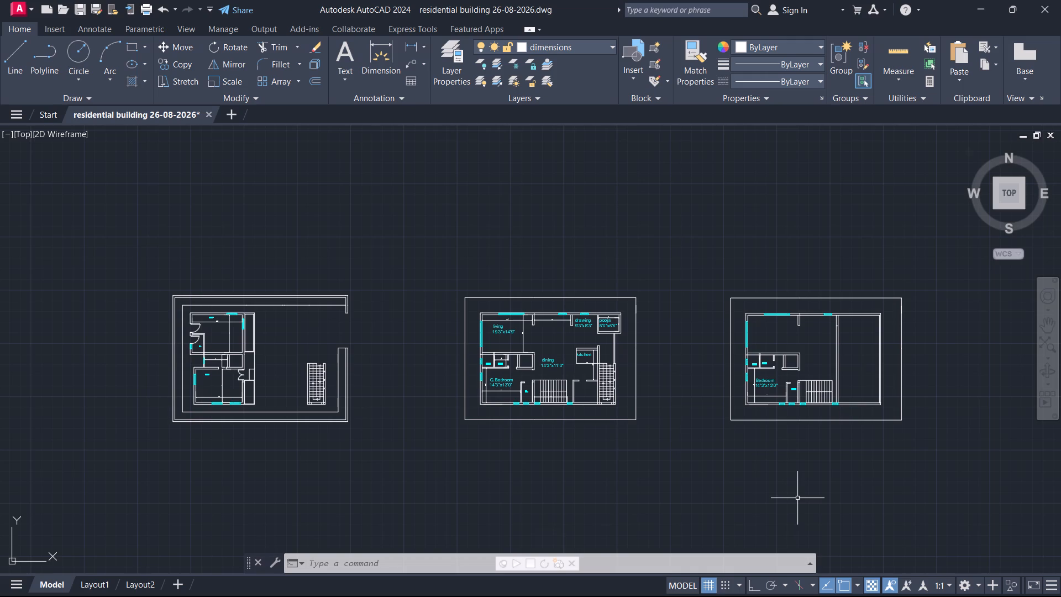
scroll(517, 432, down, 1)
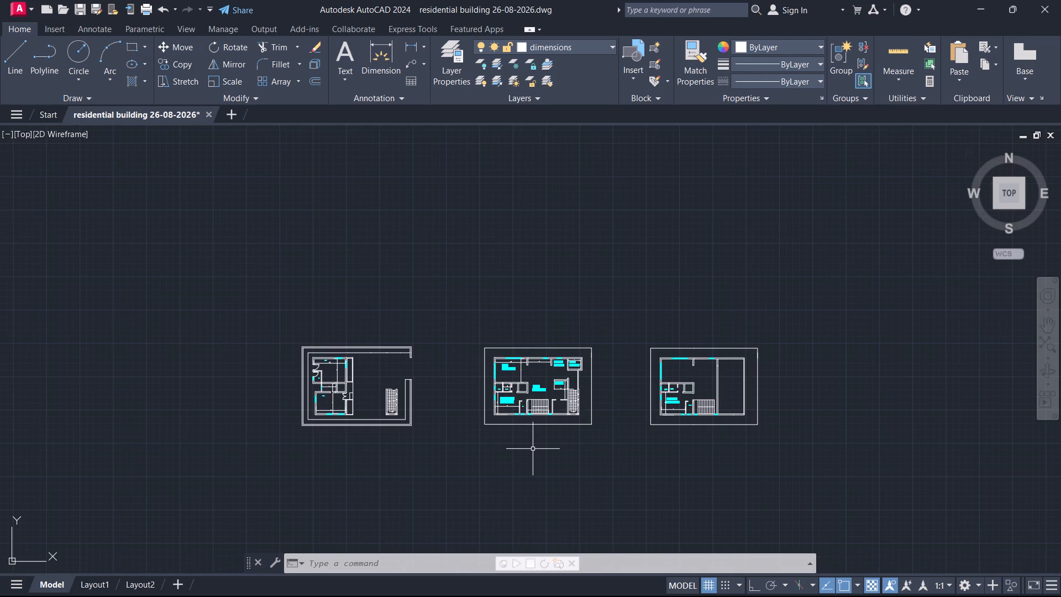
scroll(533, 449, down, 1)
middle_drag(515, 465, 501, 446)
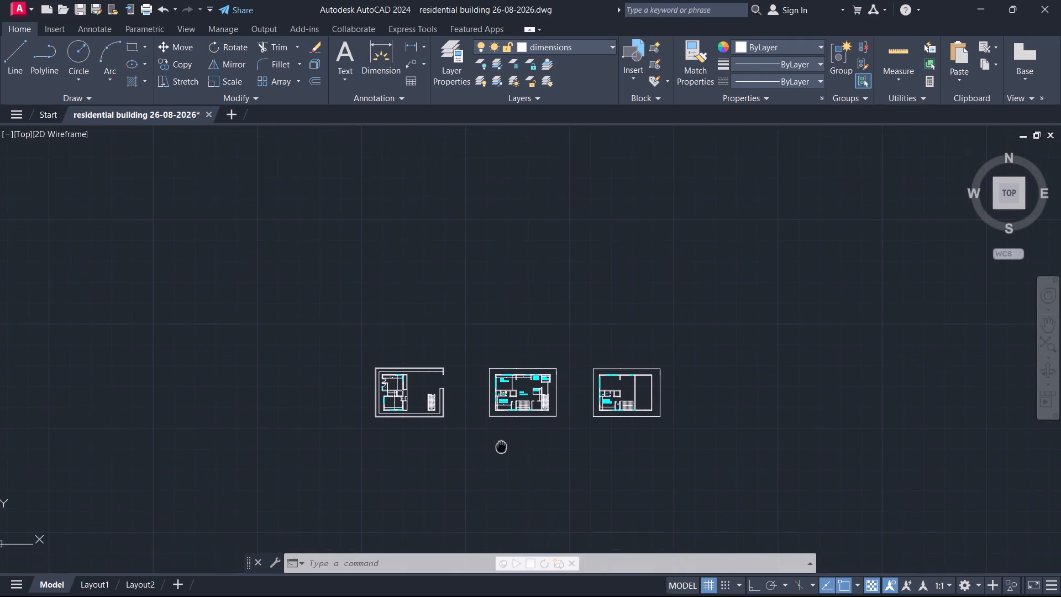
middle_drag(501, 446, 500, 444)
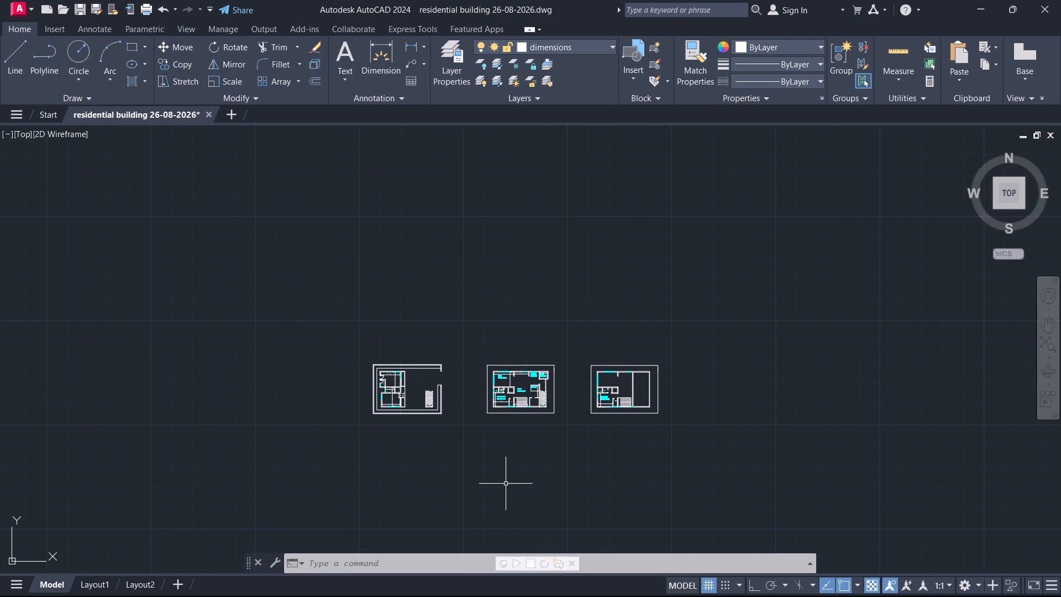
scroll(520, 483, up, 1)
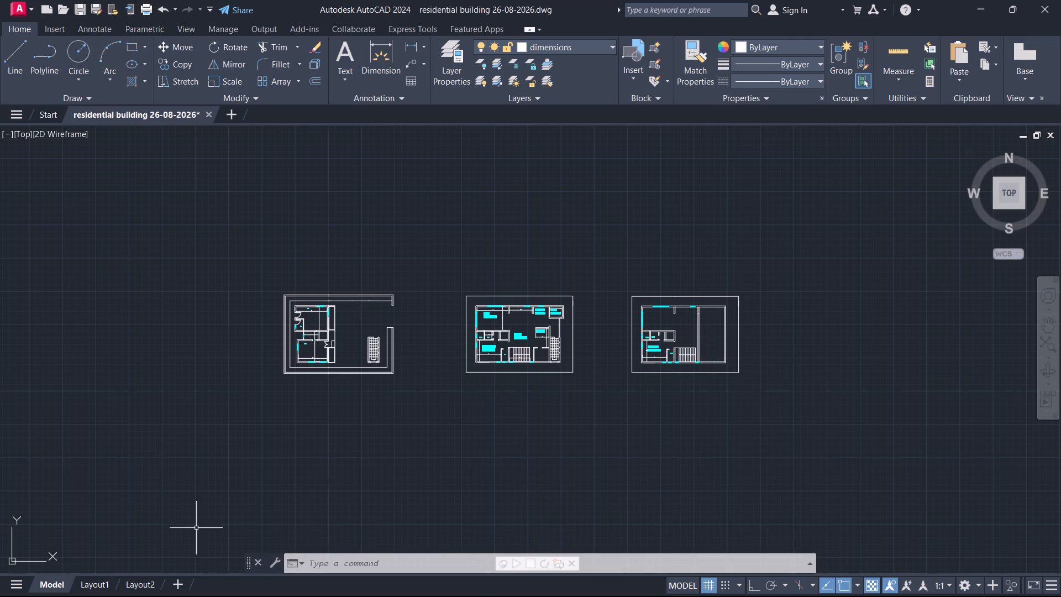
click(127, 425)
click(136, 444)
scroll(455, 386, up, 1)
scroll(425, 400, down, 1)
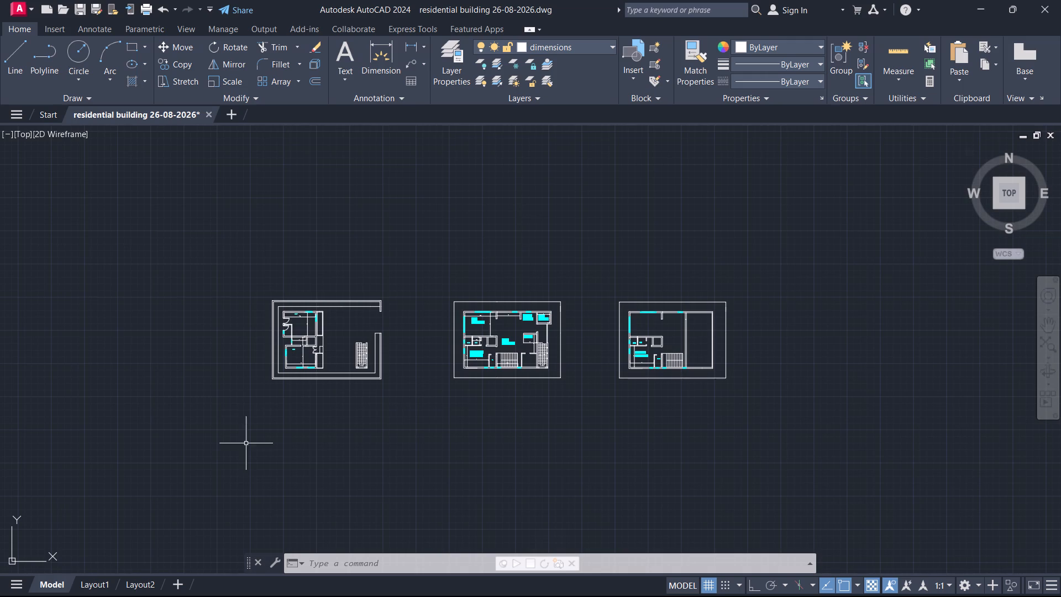
Move the middle and easternmost floor plans together about 26'-6" due west, closer to the westernmost plan.
click(432, 279)
click(821, 449)
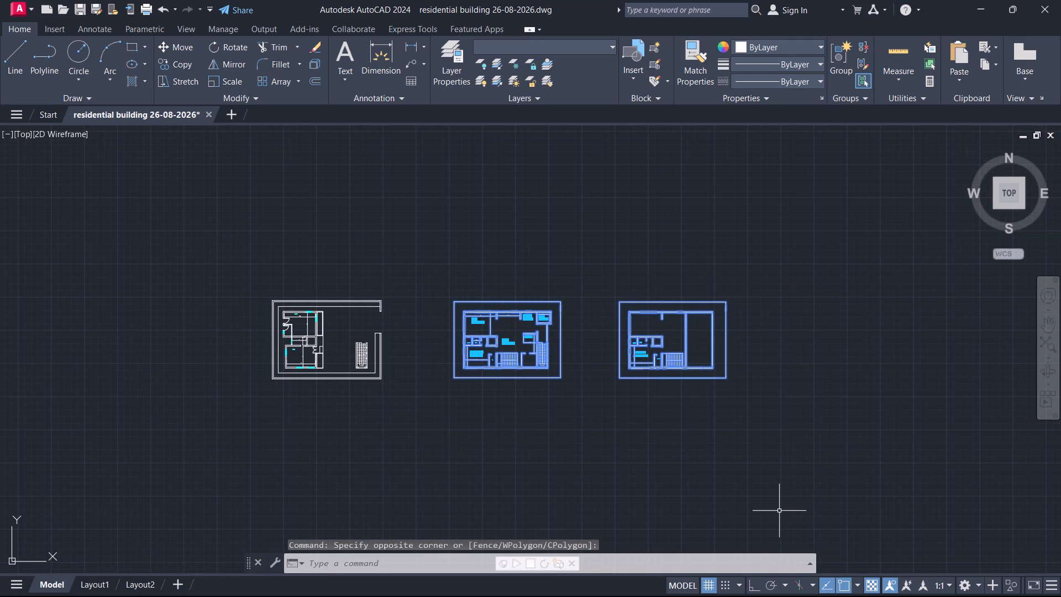
key(m)
key(Return)
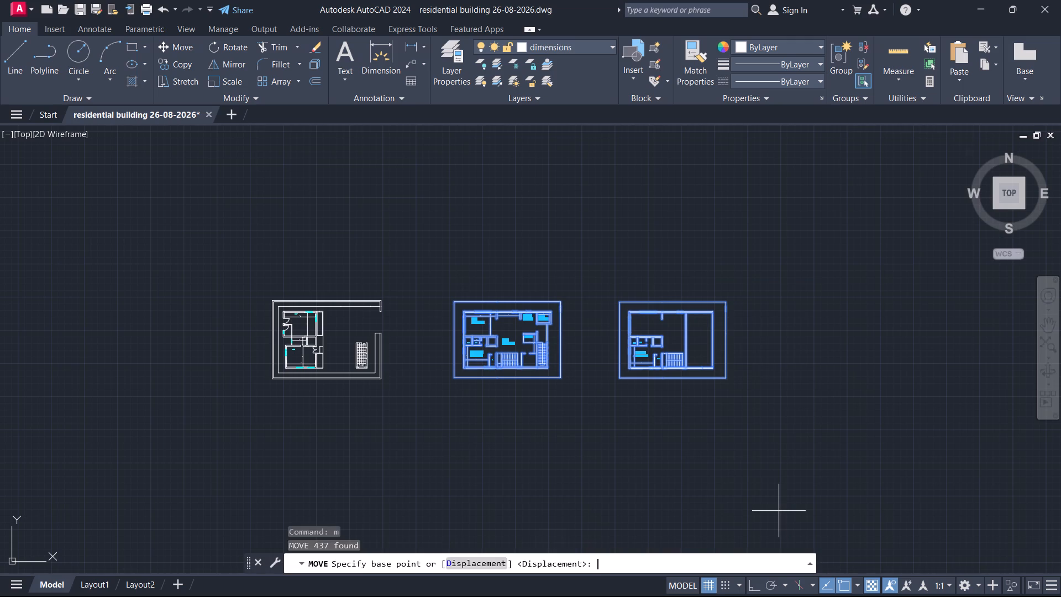
scroll(423, 394, up, 1)
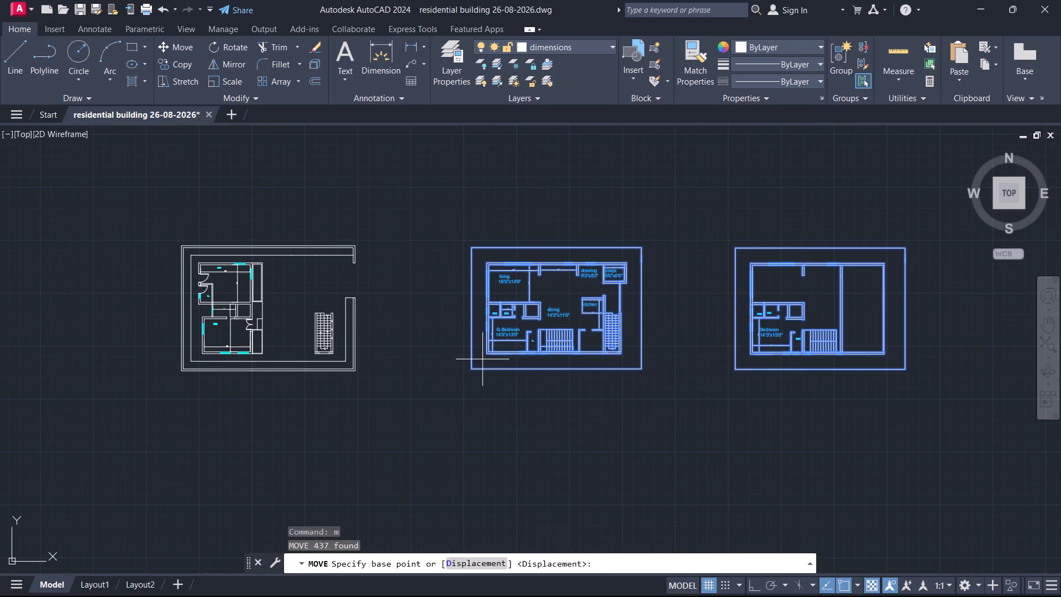
click(473, 367)
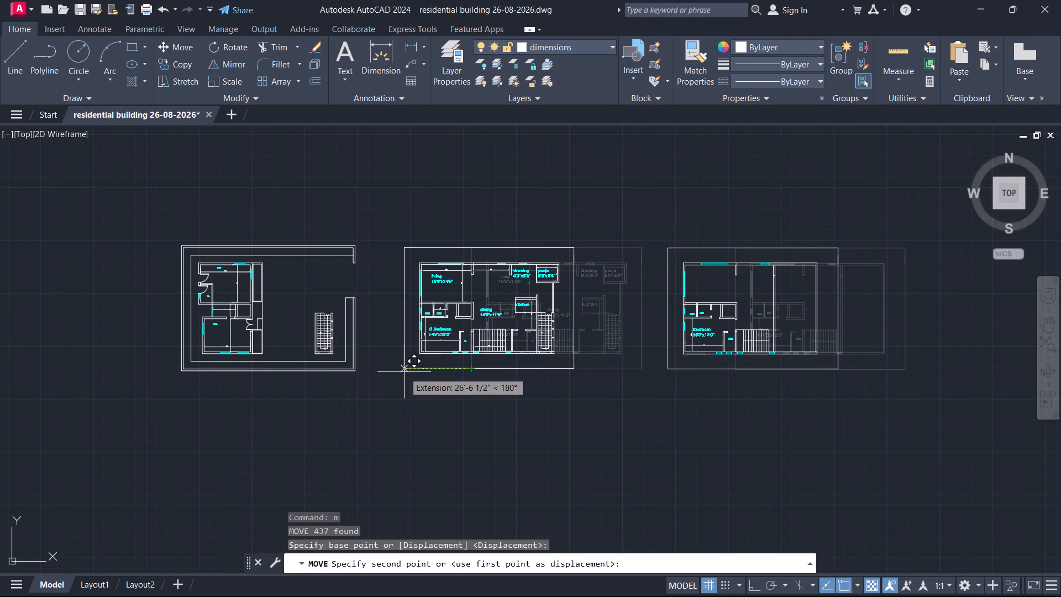
click(404, 372)
Move the easternmost floor plan due west toward the middle plan, leaving a gap similar to that between the other two plans.
click(618, 227)
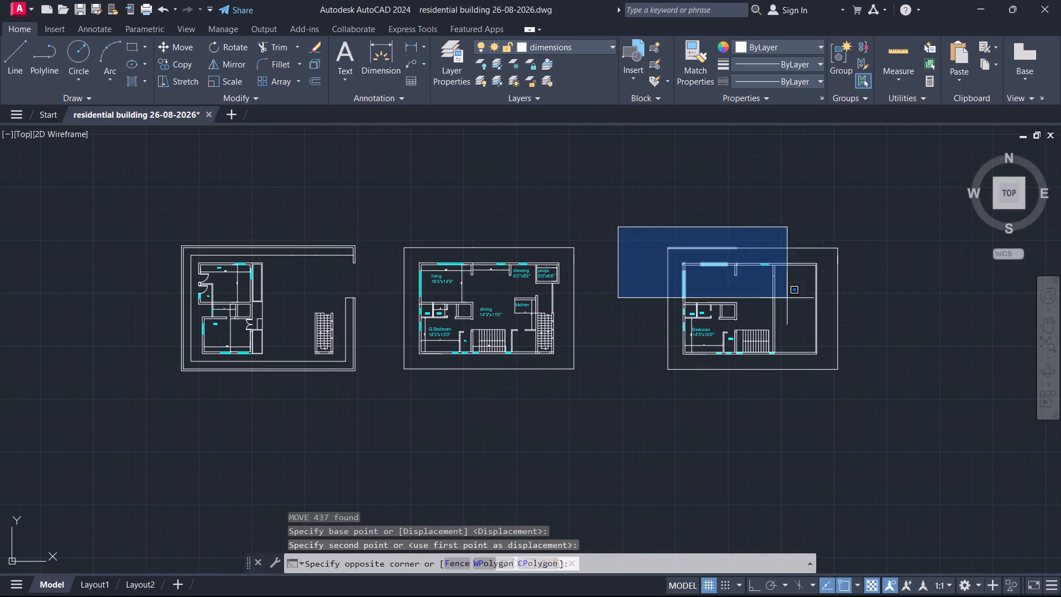
click(879, 402)
key(m)
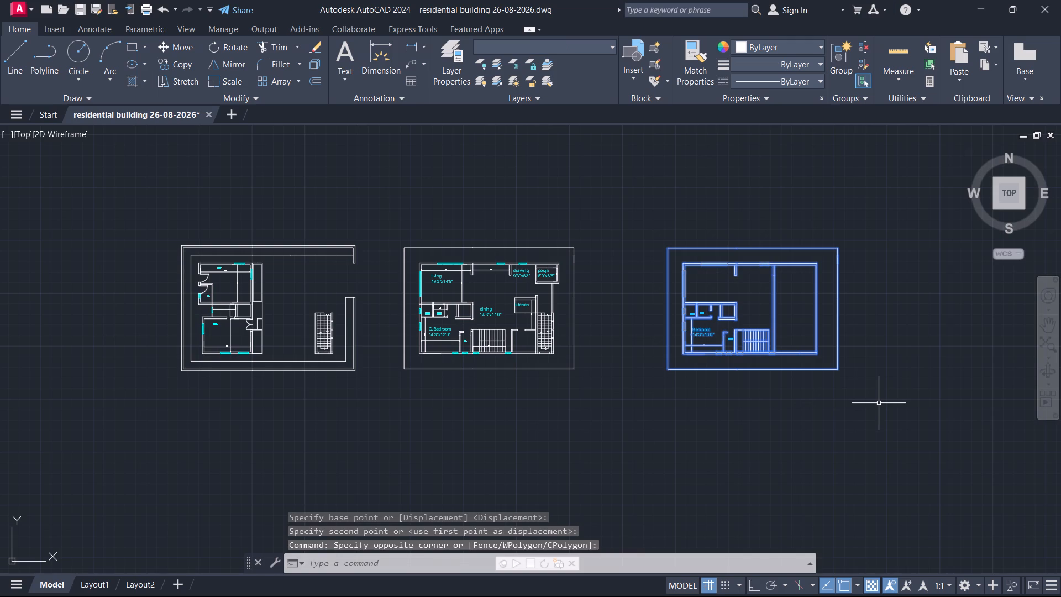
key(Return)
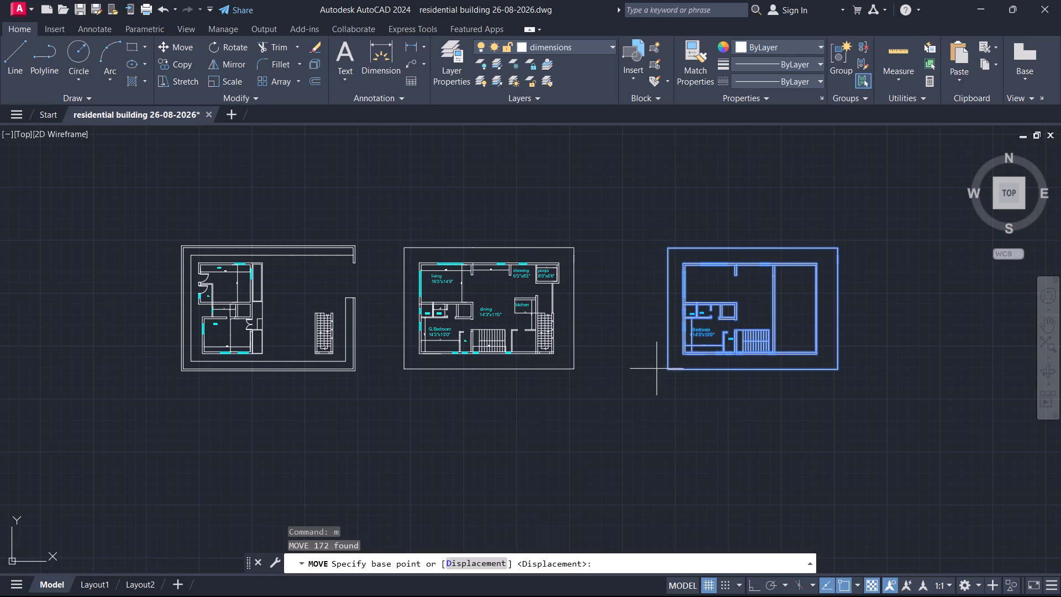
click(672, 366)
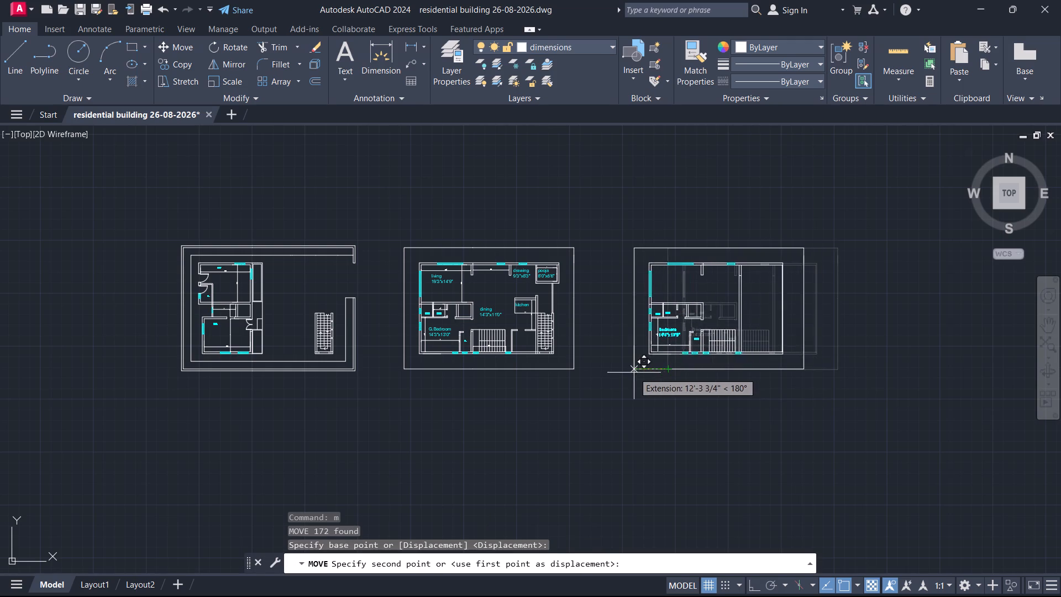
click(626, 374)
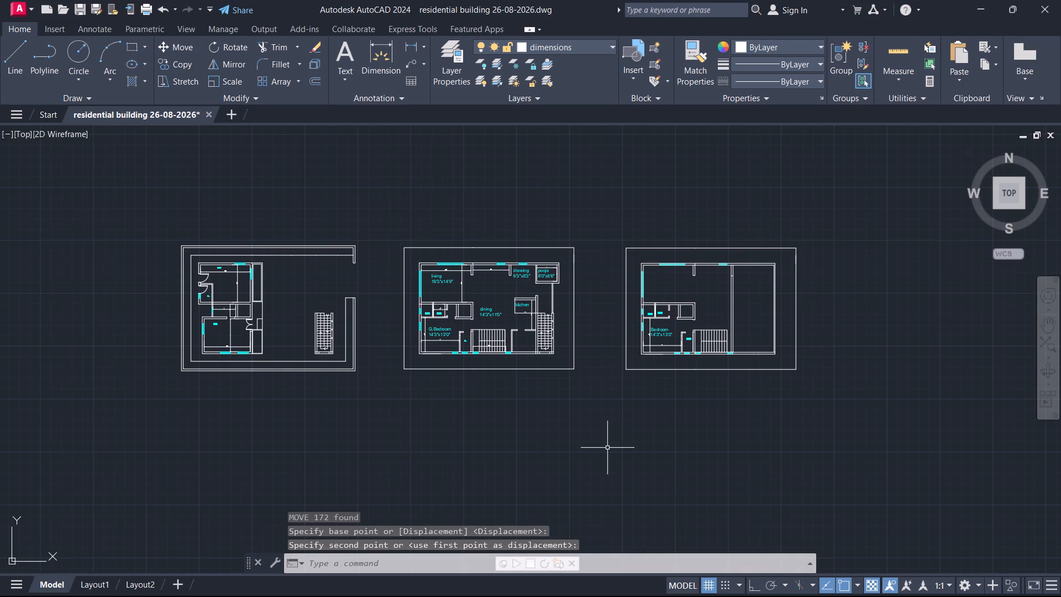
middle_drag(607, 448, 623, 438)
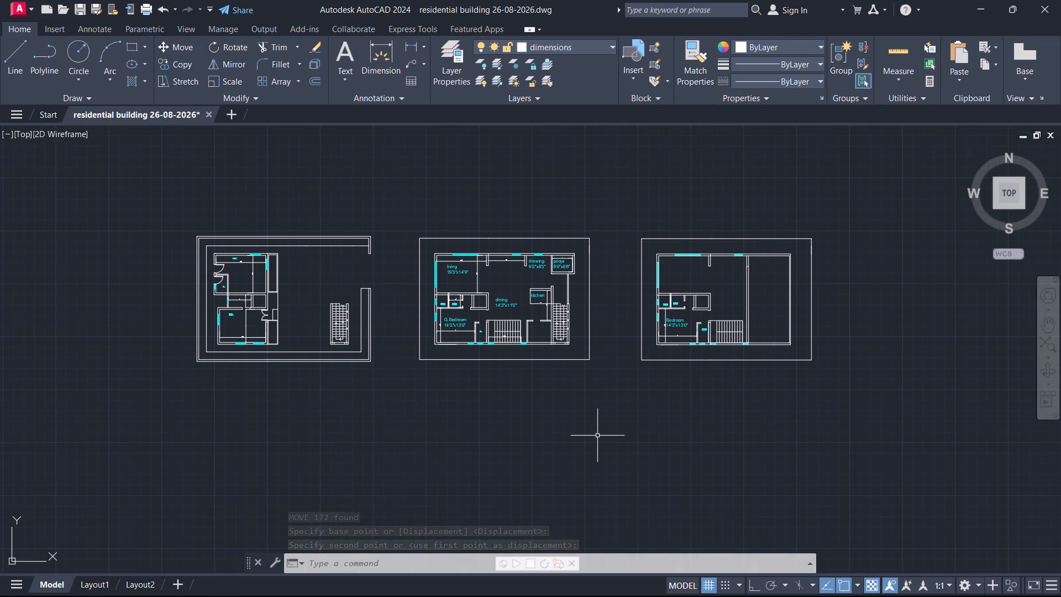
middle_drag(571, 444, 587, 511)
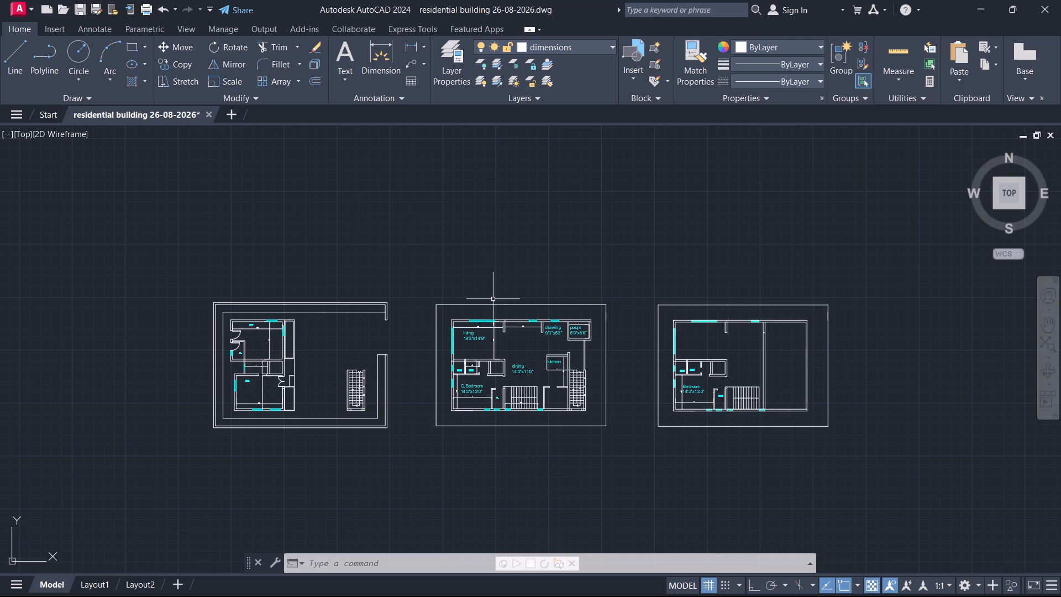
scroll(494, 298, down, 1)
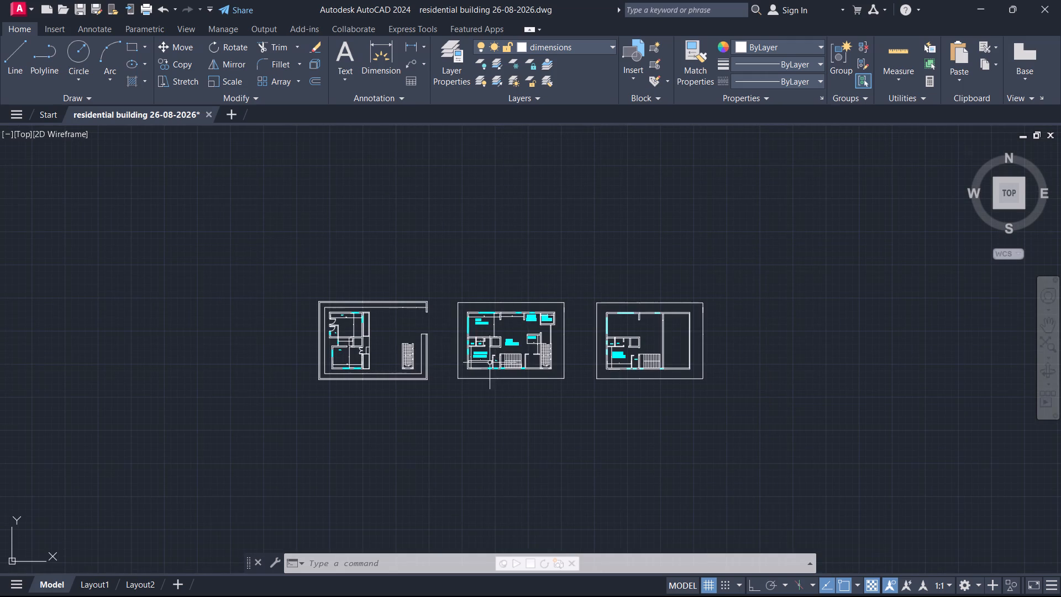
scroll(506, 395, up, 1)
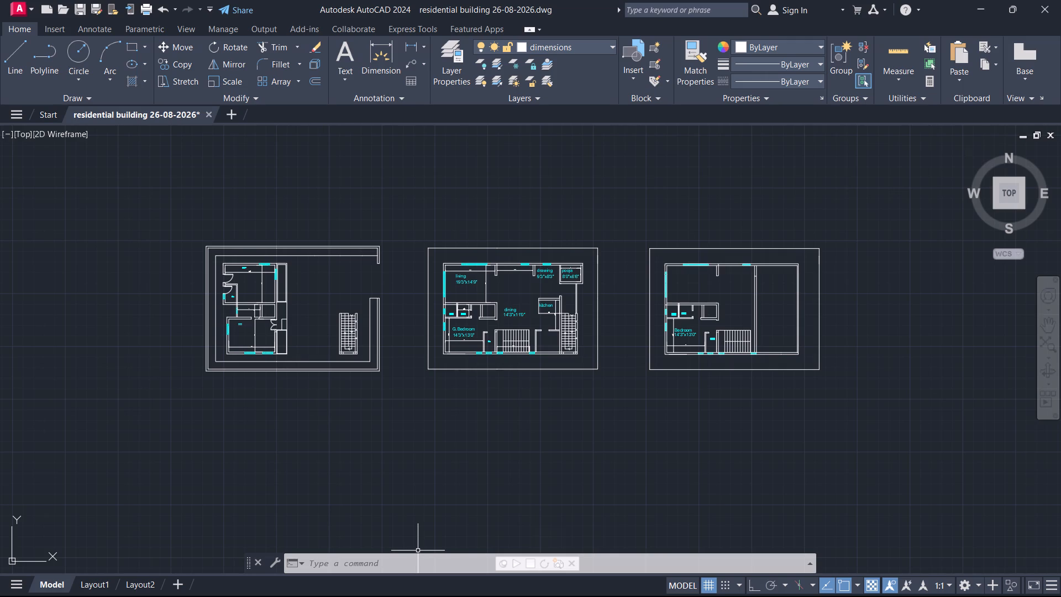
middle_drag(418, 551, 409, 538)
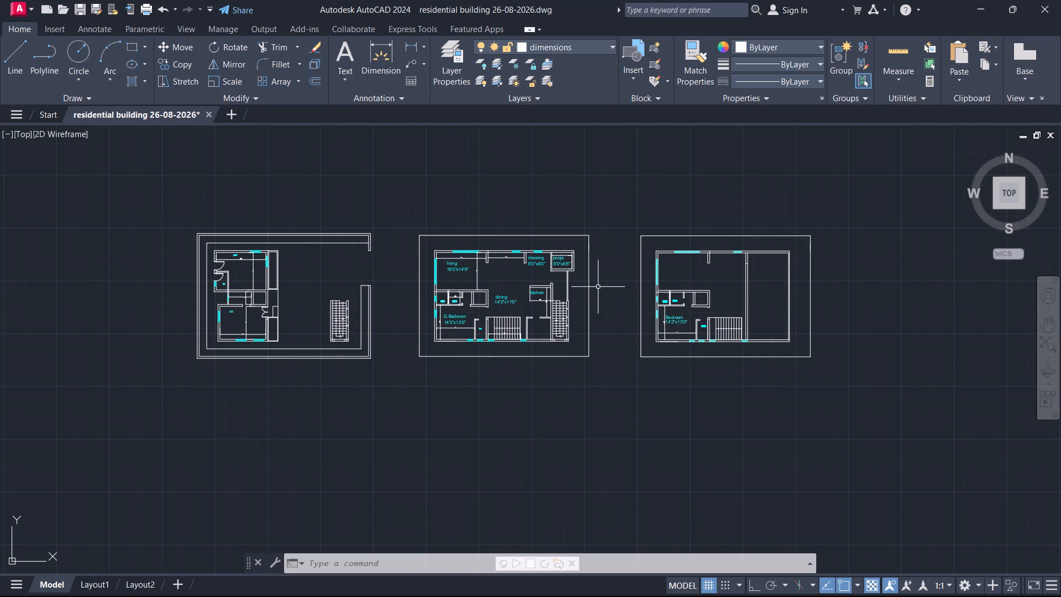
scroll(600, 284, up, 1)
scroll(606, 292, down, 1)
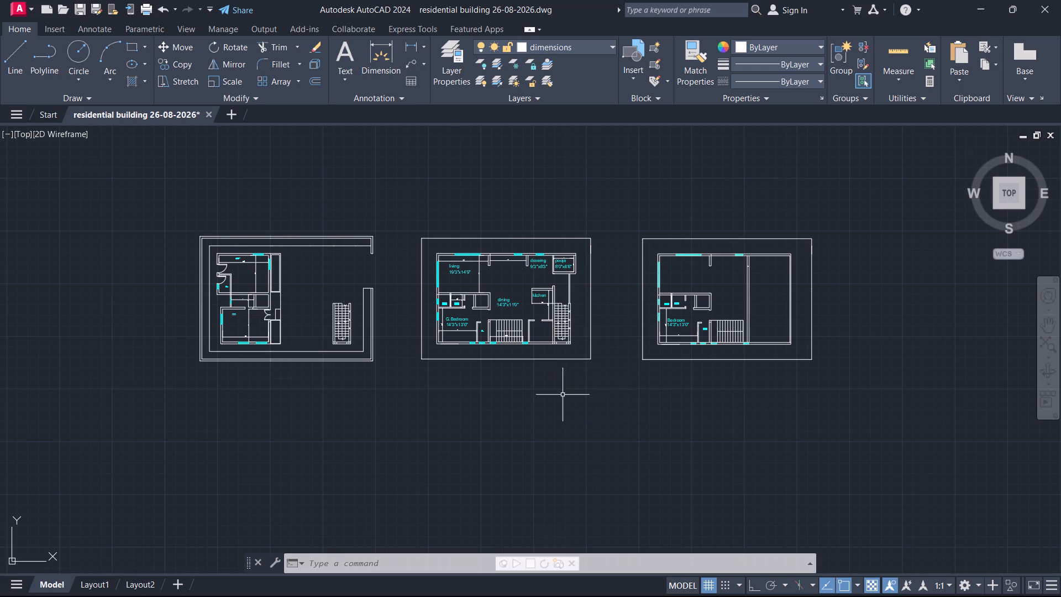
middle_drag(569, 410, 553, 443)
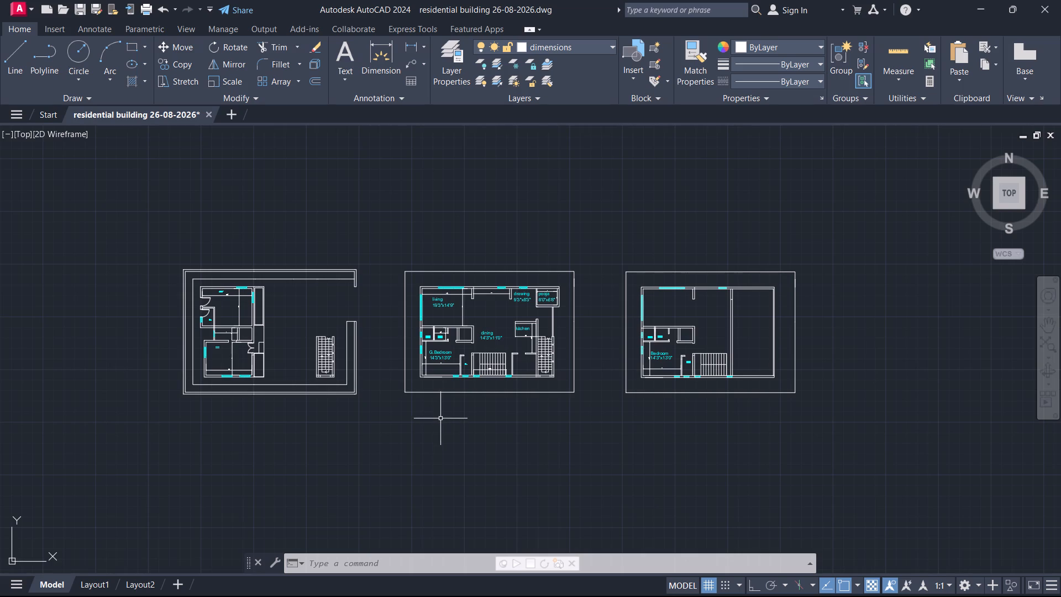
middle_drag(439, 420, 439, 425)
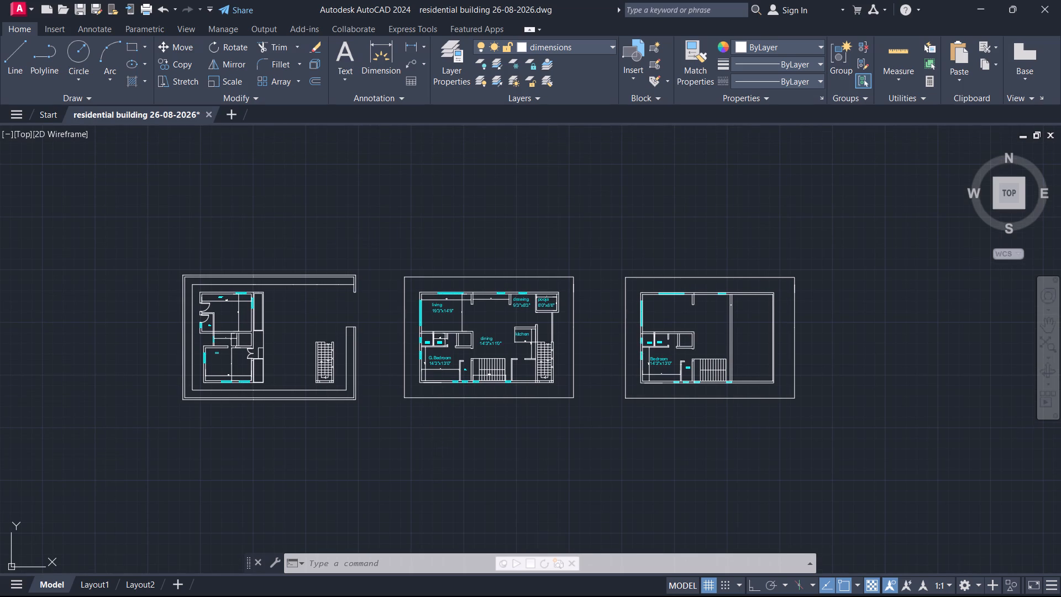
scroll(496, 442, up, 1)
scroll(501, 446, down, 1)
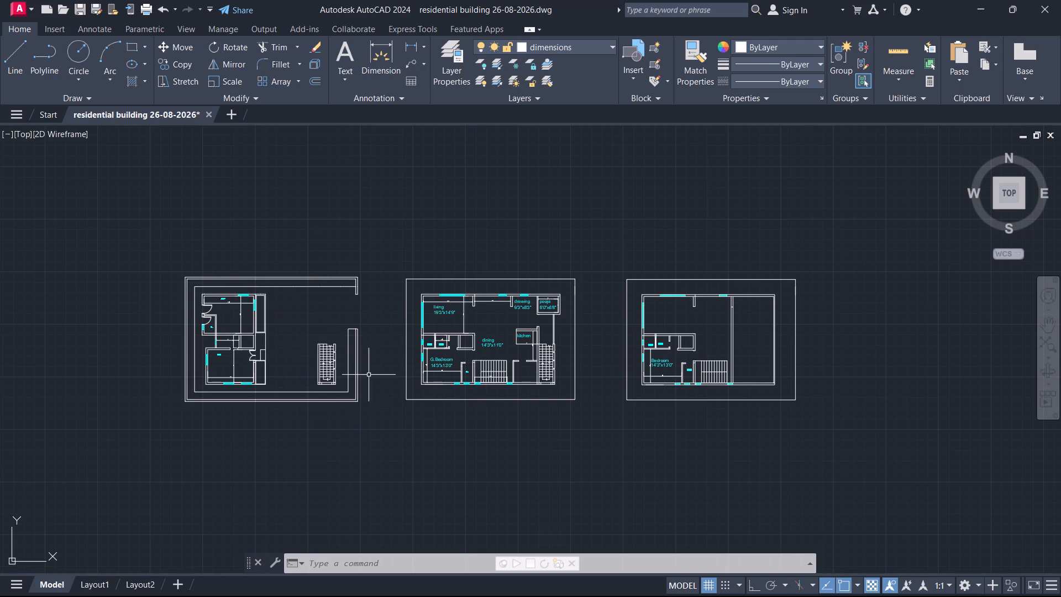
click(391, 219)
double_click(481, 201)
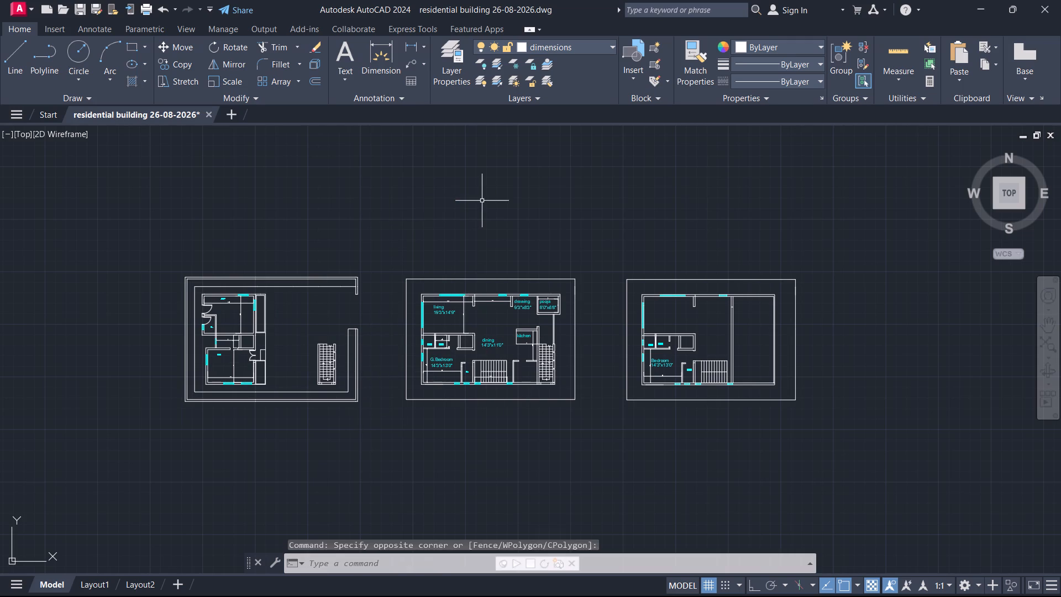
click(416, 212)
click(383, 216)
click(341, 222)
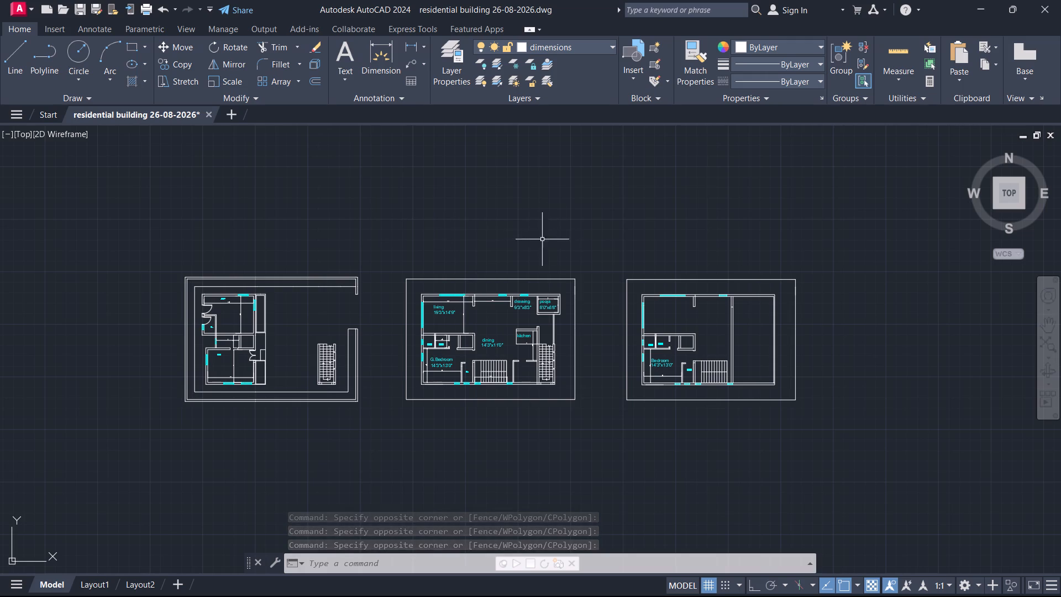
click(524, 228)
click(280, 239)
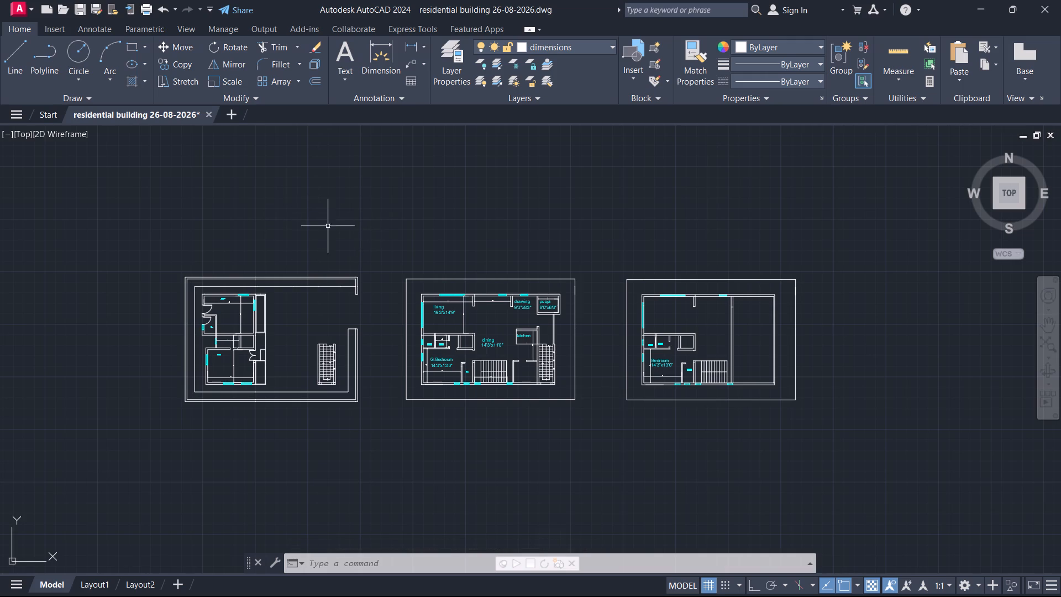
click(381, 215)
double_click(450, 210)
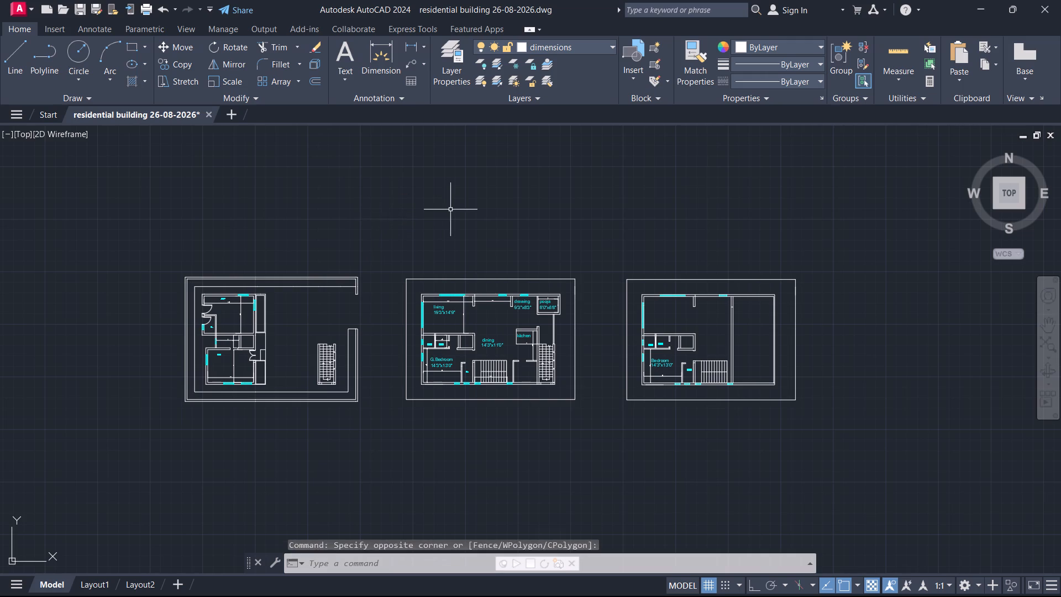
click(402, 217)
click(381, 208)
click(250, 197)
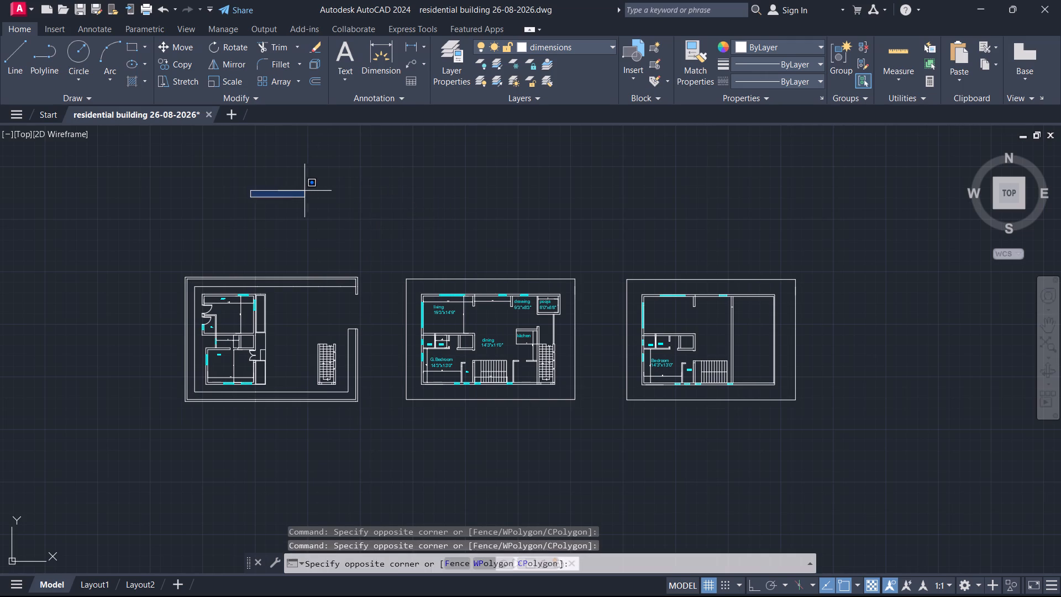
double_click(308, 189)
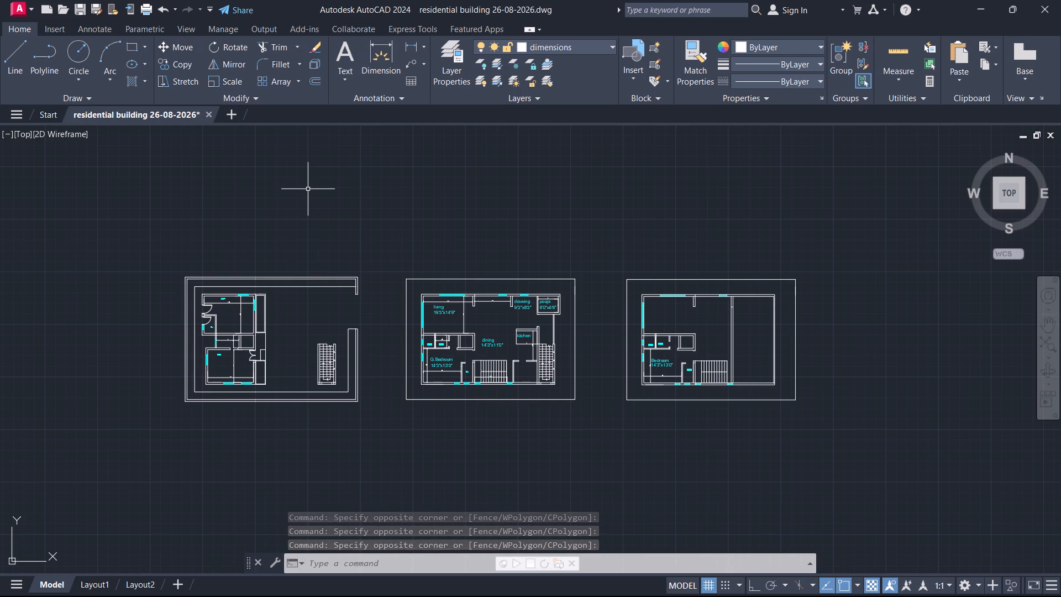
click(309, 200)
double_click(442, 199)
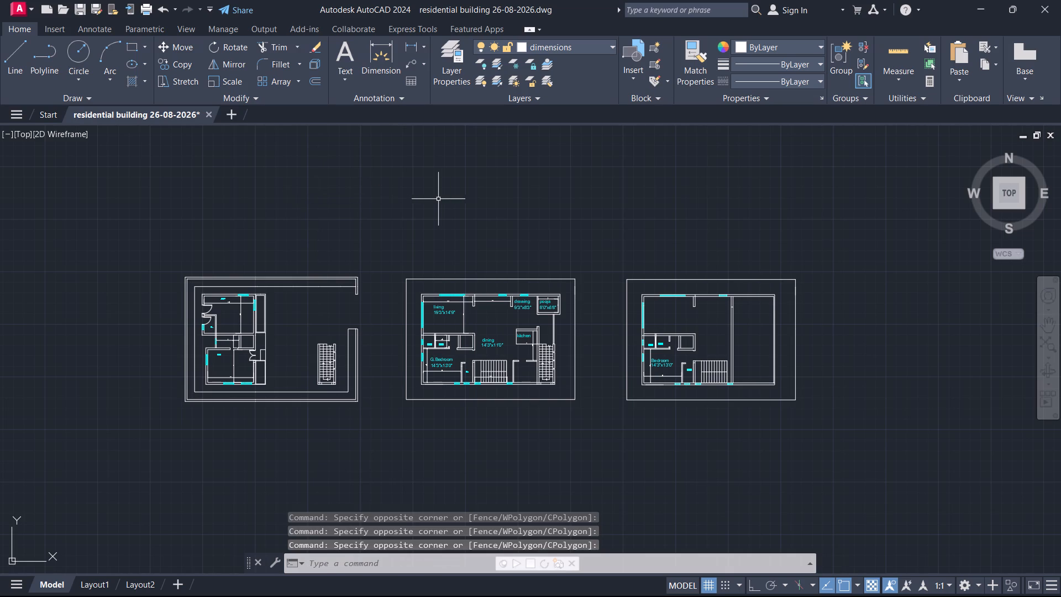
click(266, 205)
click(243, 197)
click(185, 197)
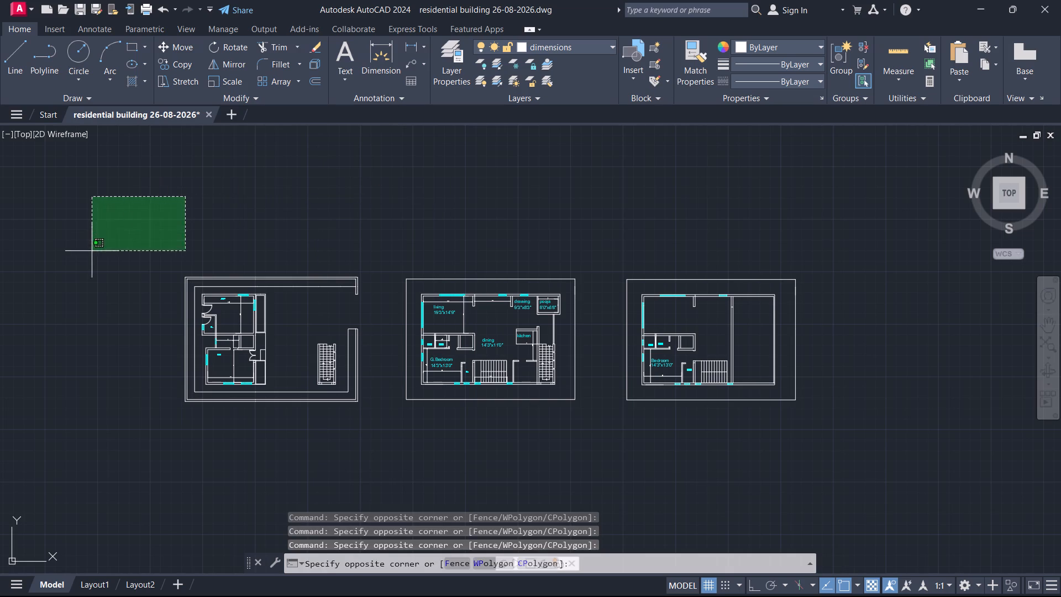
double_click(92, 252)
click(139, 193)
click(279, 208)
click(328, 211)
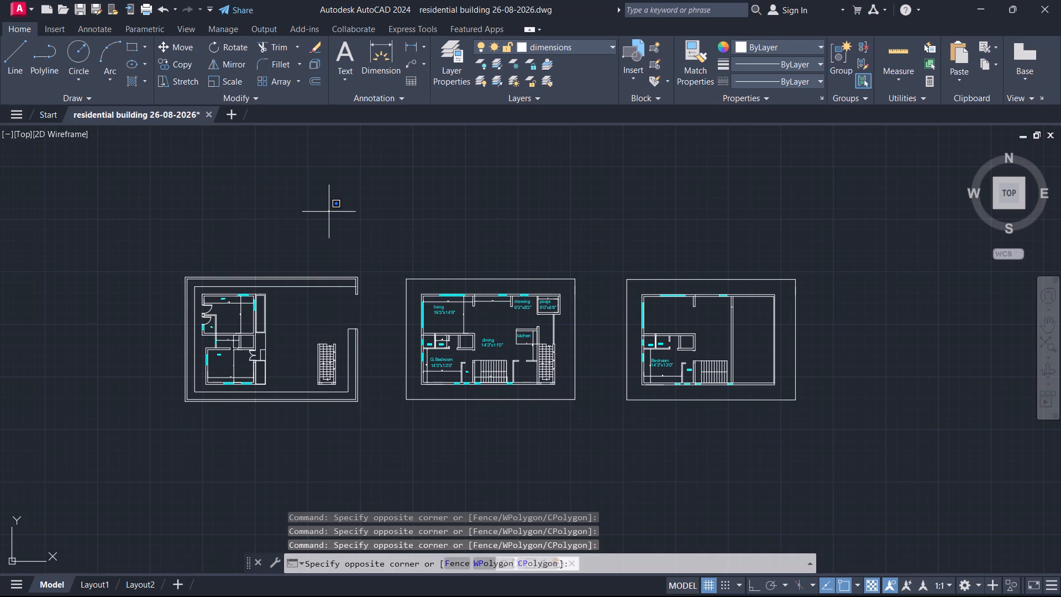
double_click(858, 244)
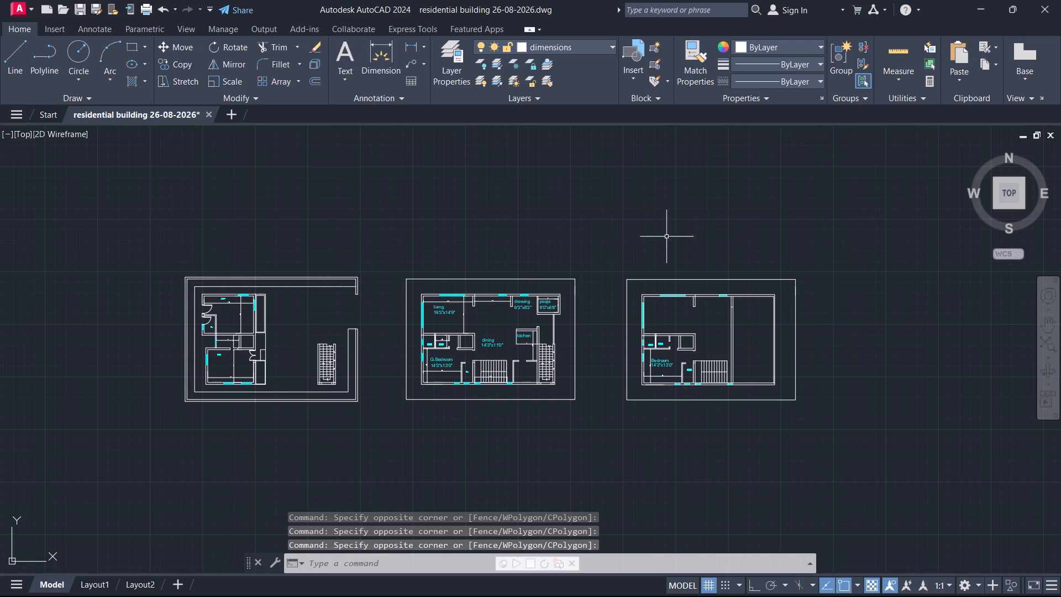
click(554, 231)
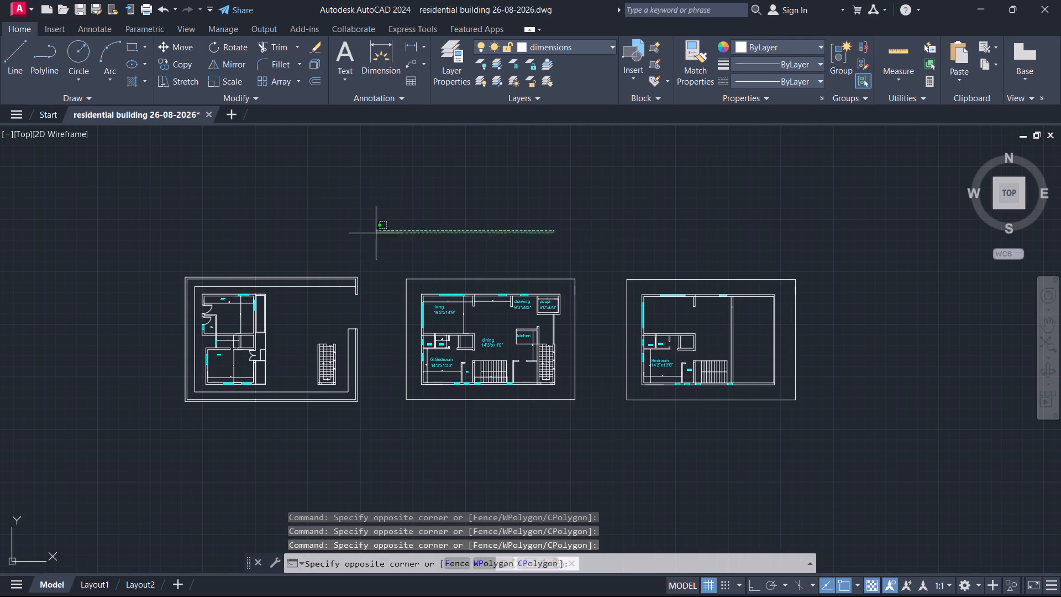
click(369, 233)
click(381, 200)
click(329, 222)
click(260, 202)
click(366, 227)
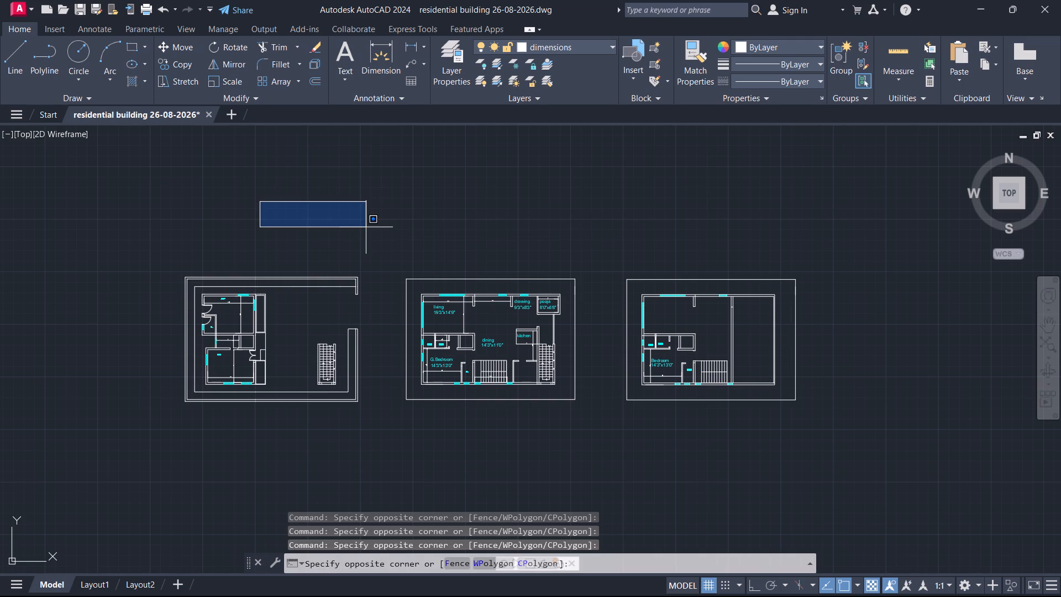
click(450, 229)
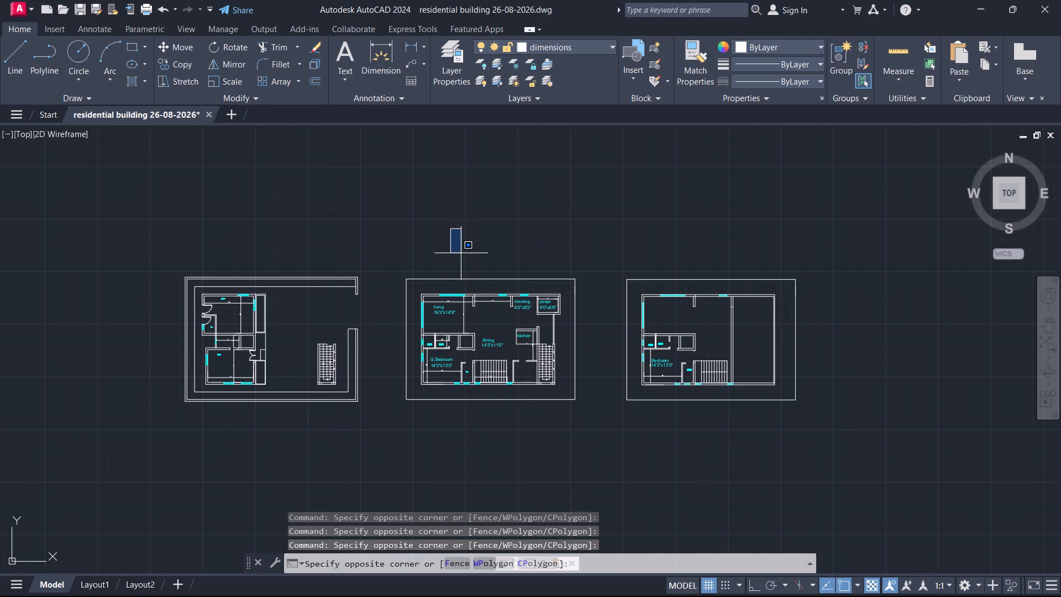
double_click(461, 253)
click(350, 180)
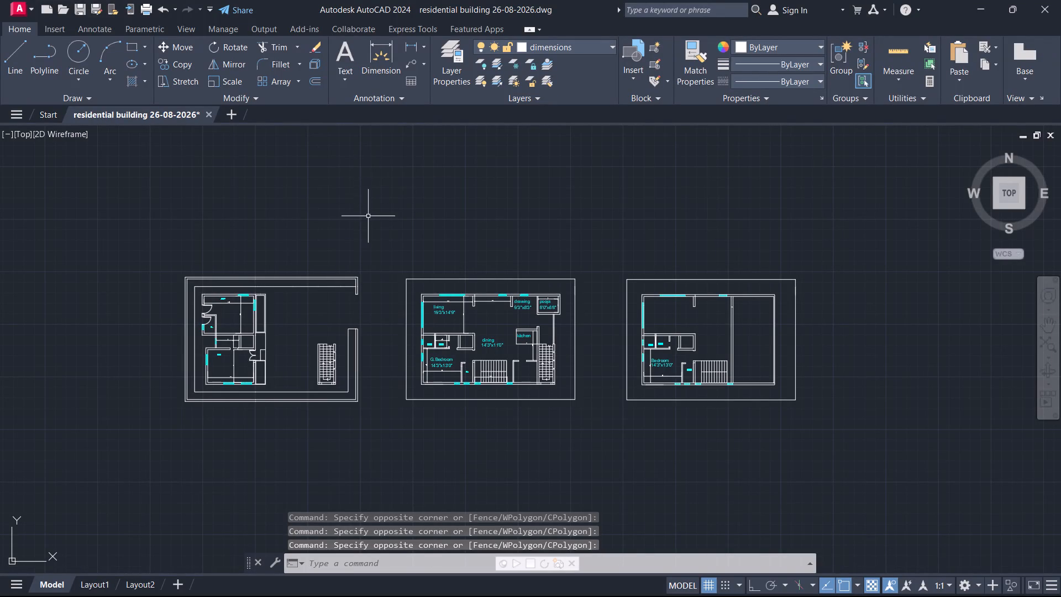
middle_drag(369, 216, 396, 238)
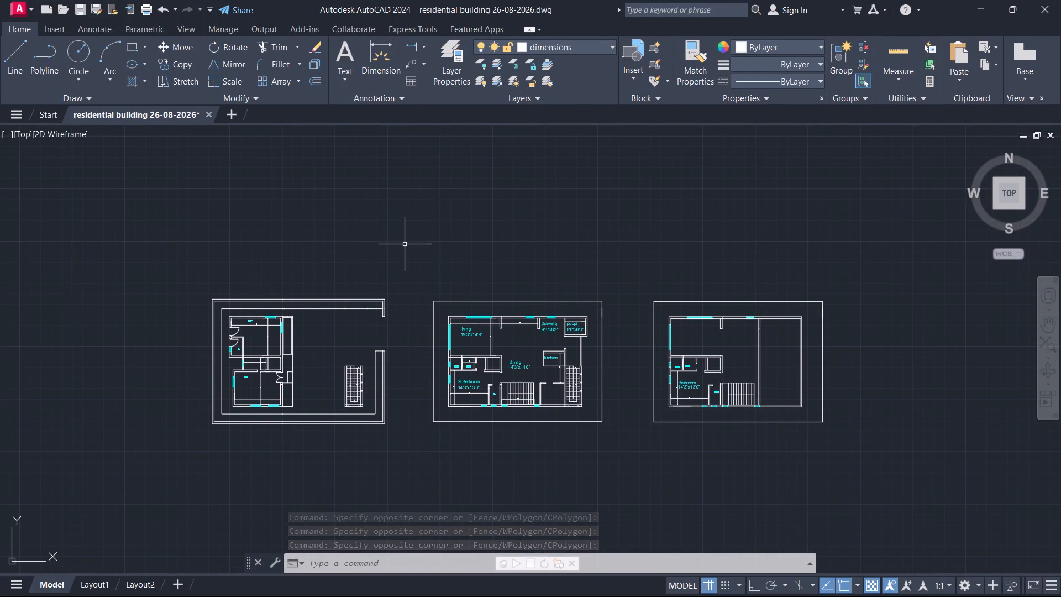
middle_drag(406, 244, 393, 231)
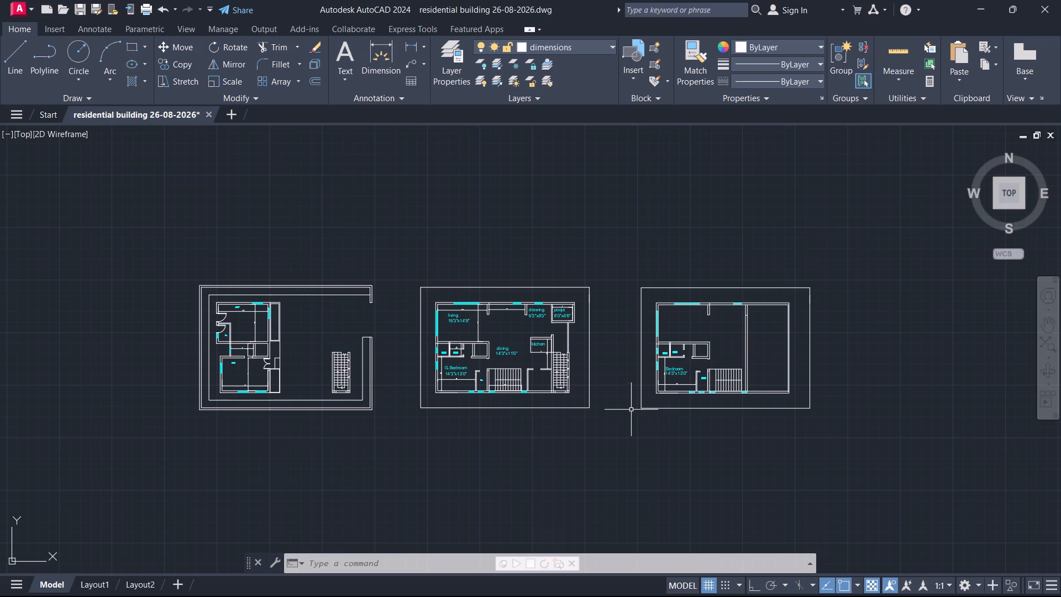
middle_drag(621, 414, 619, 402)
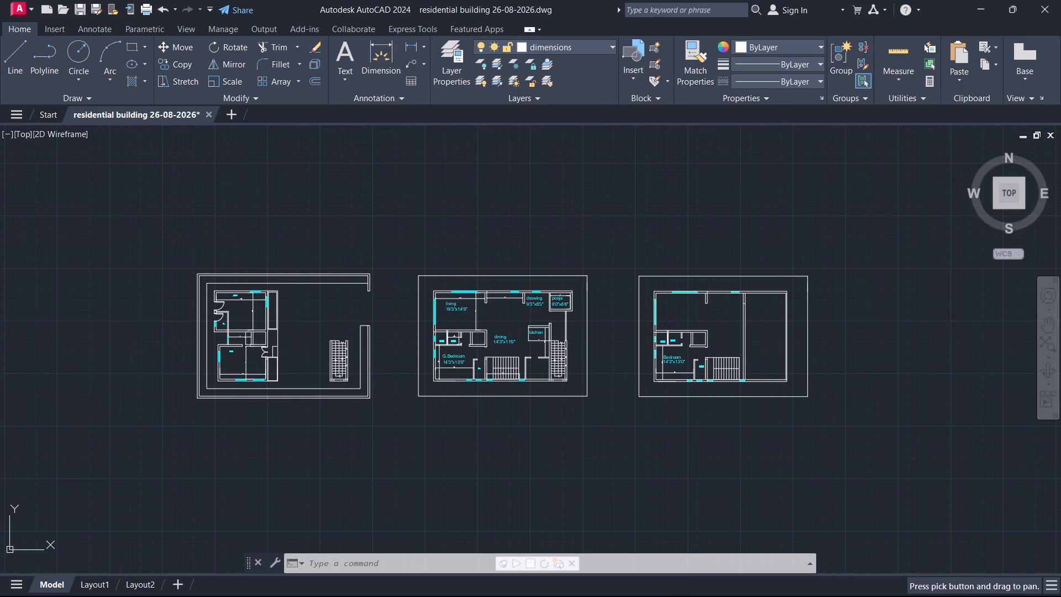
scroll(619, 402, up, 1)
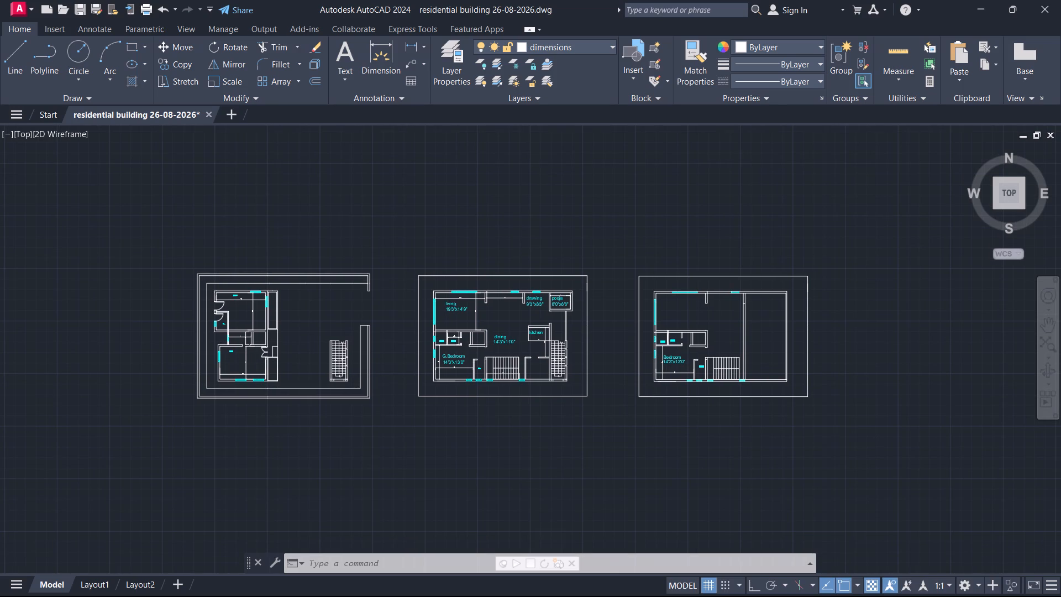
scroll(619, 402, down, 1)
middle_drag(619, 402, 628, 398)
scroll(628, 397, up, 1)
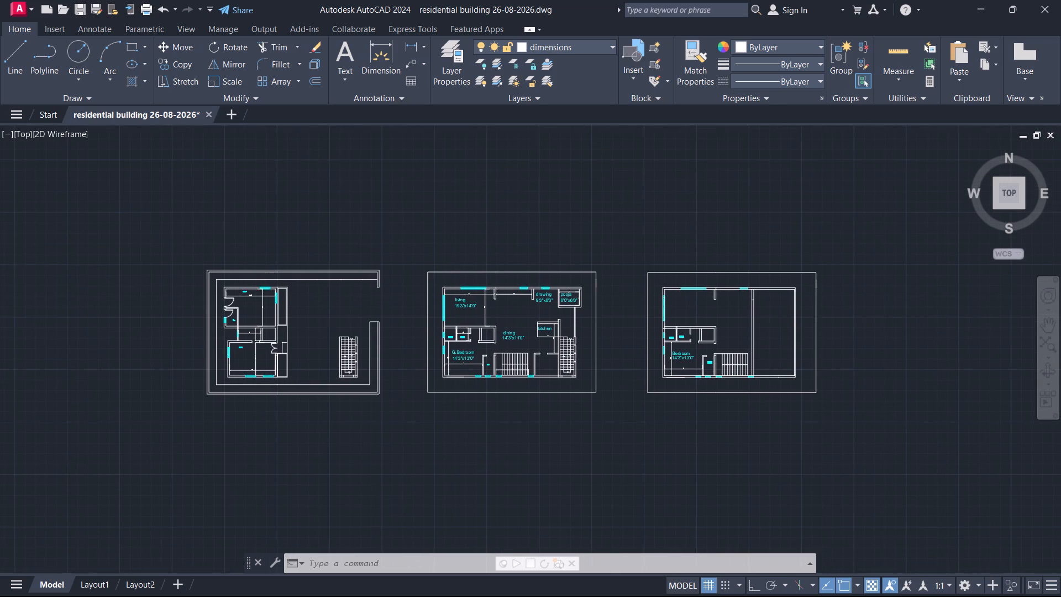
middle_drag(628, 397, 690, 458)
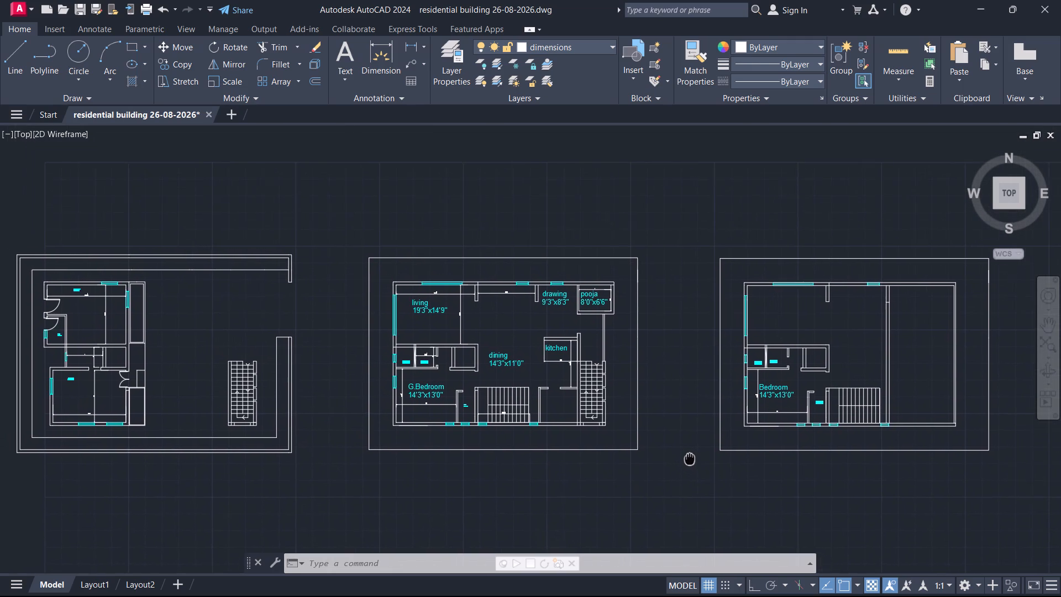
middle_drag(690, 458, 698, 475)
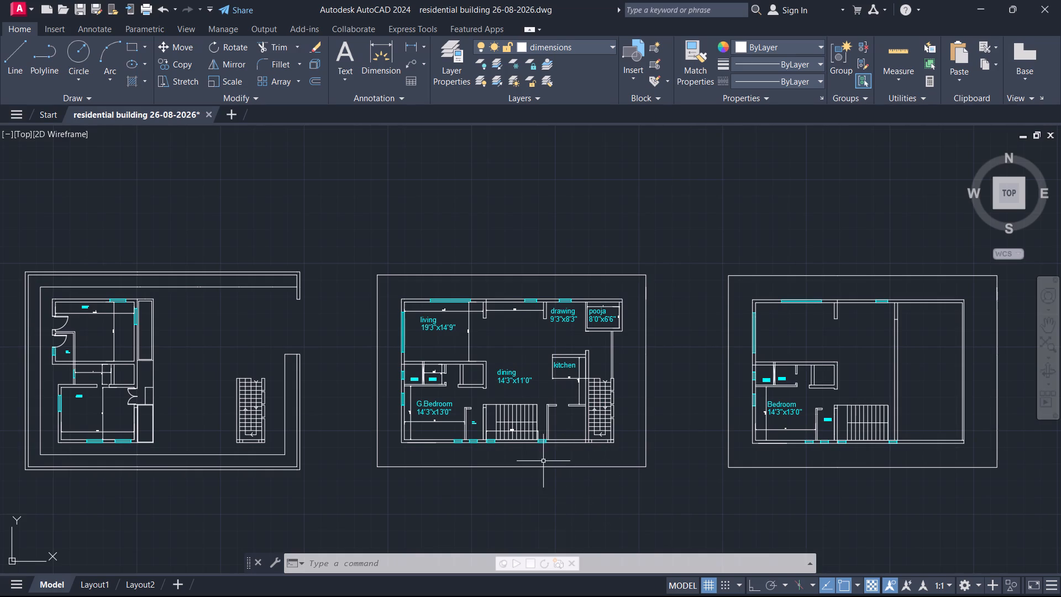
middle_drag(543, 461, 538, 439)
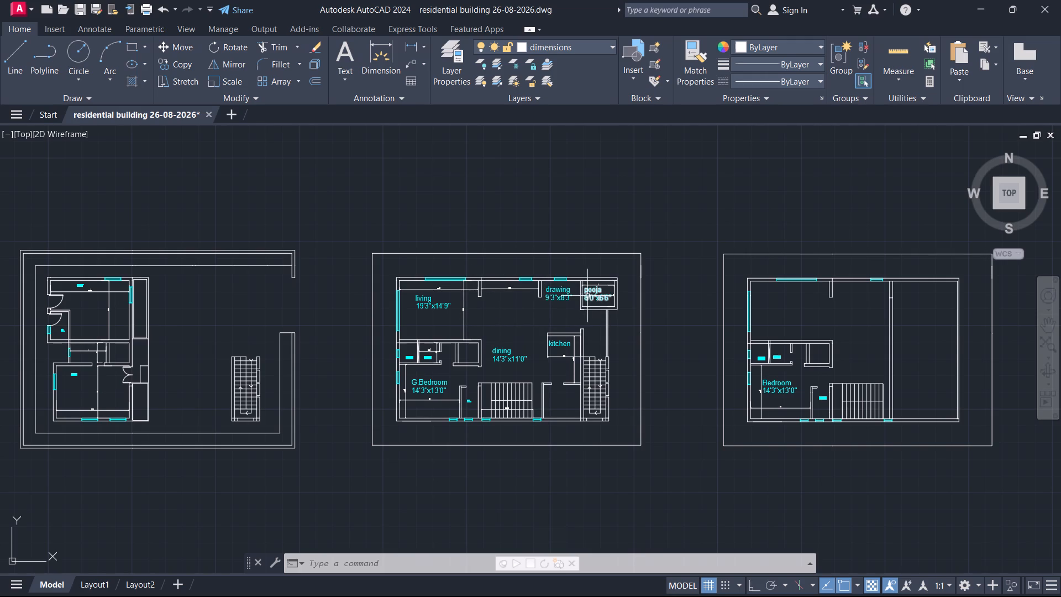
Examine the pooja room's label and dimensions in the middle floor plan, along with the surrounding rooms.
scroll(603, 308, up, 3)
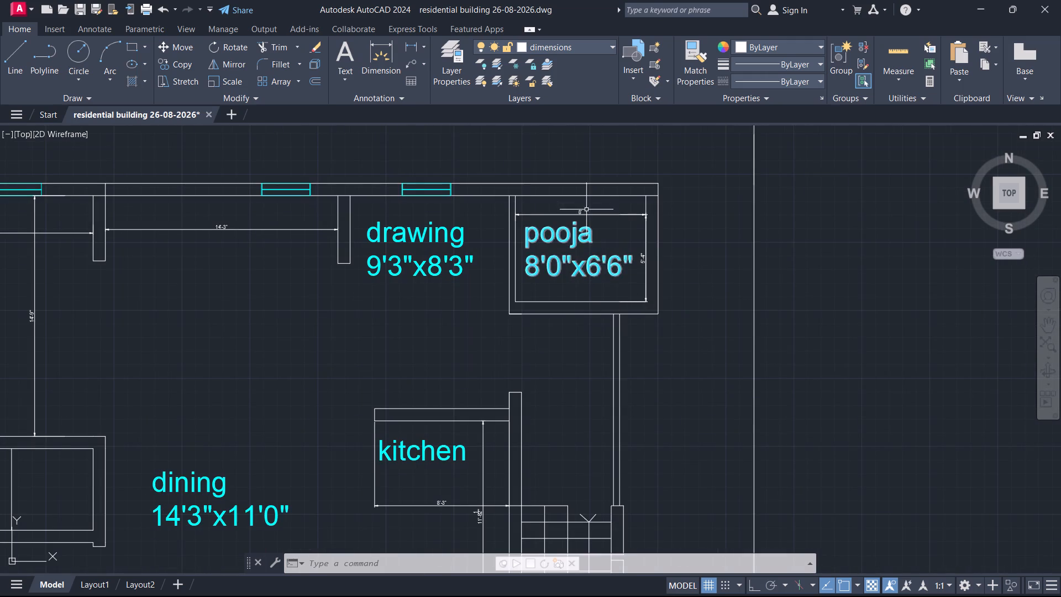
scroll(585, 204, up, 2)
scroll(585, 204, down, 1)
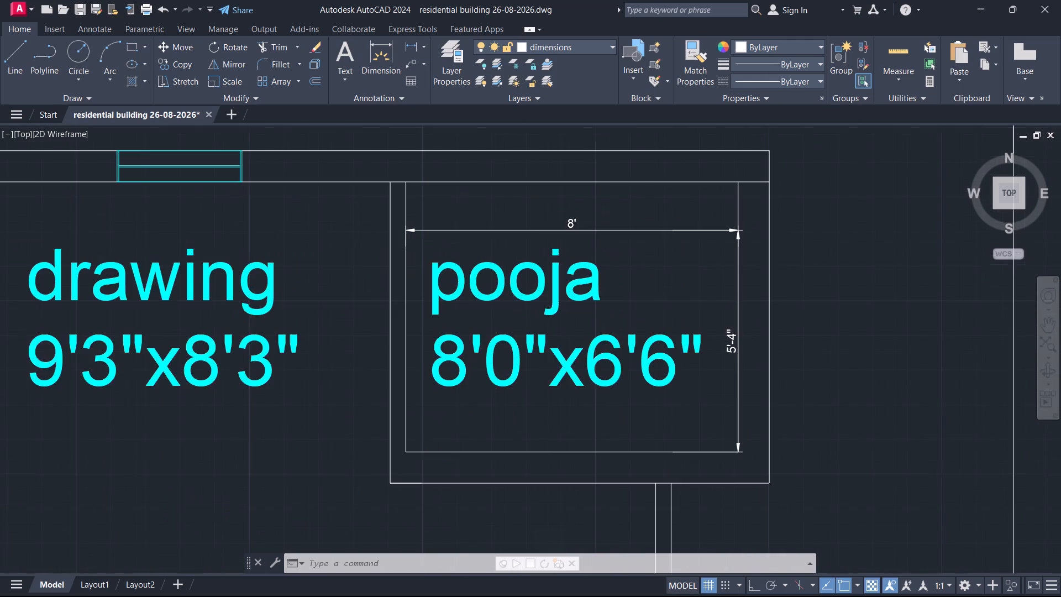
scroll(585, 207, down, 3)
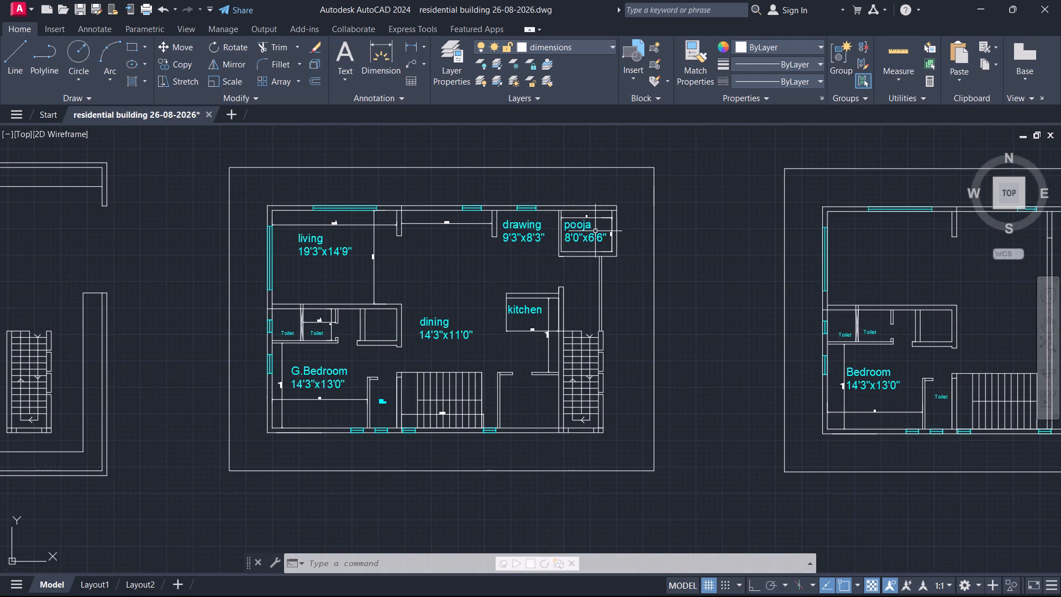
scroll(595, 233, down, 1)
middle_drag(540, 269, 546, 300)
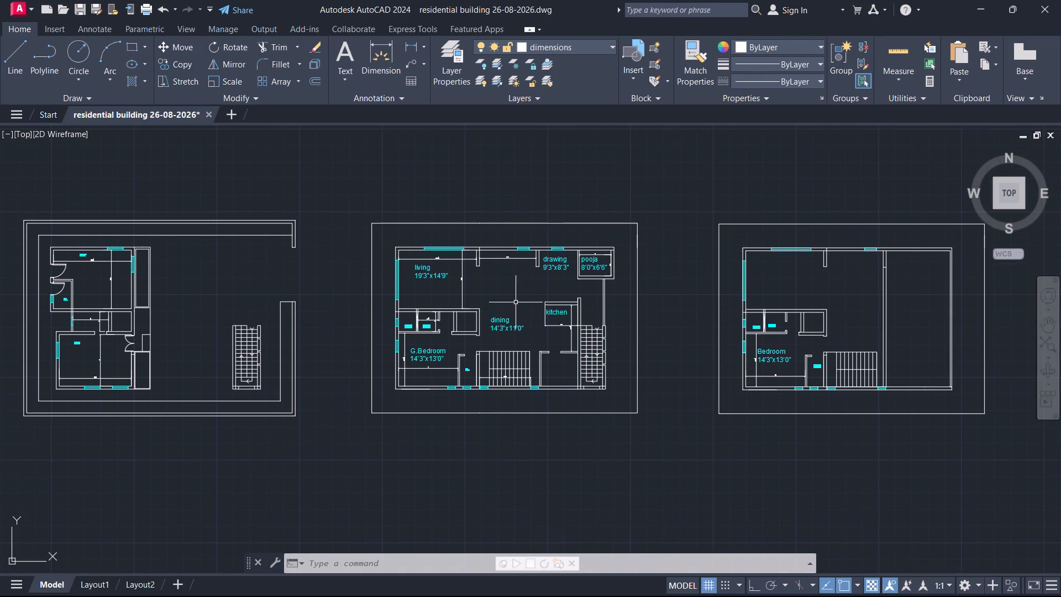
middle_drag(516, 297, 513, 312)
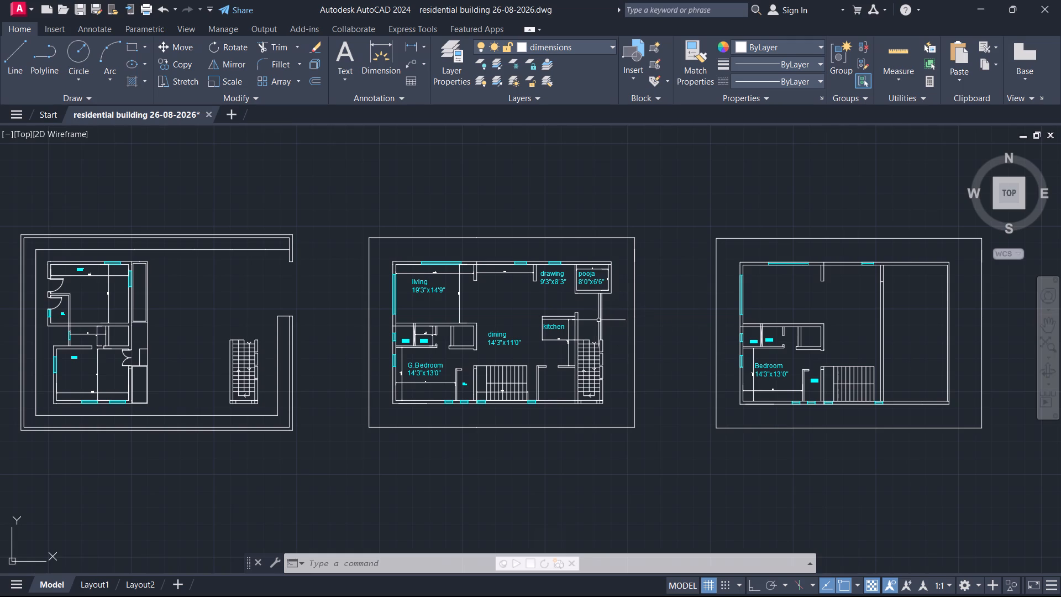
scroll(605, 311, up, 2)
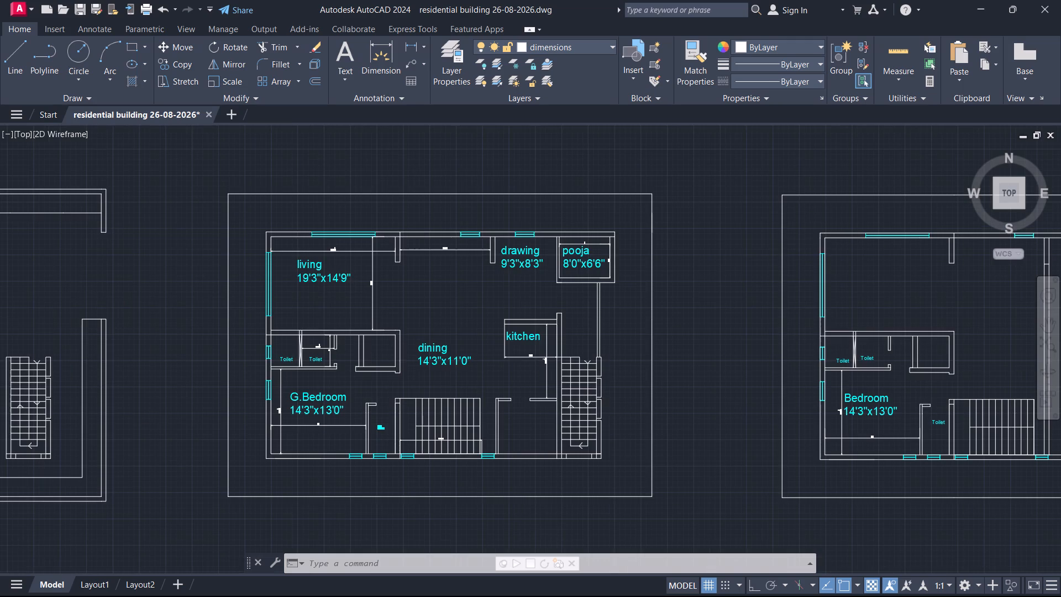
scroll(605, 311, down, 1)
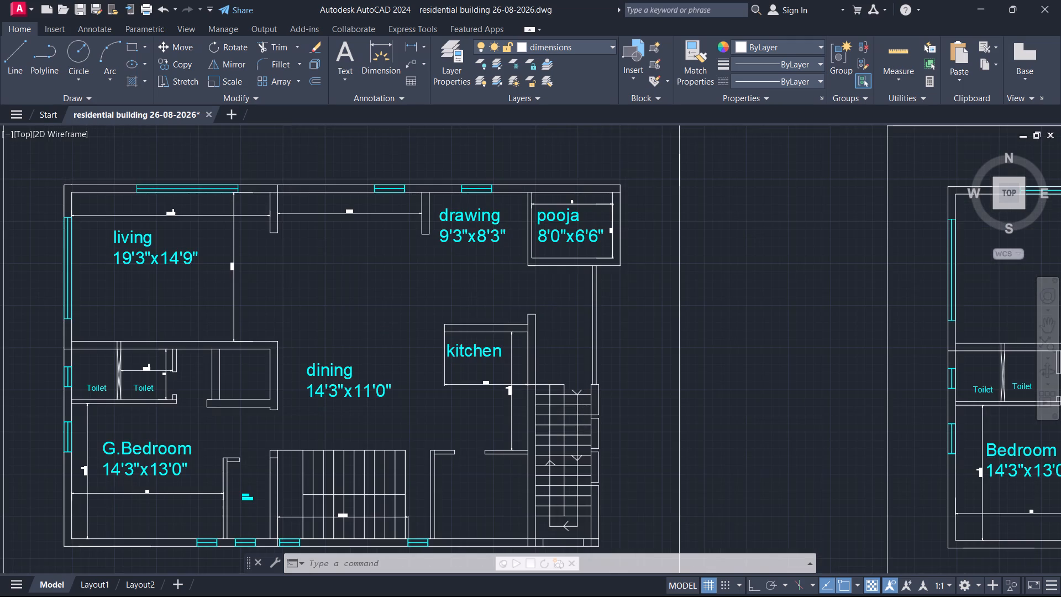
middle_drag(610, 308, 610, 293)
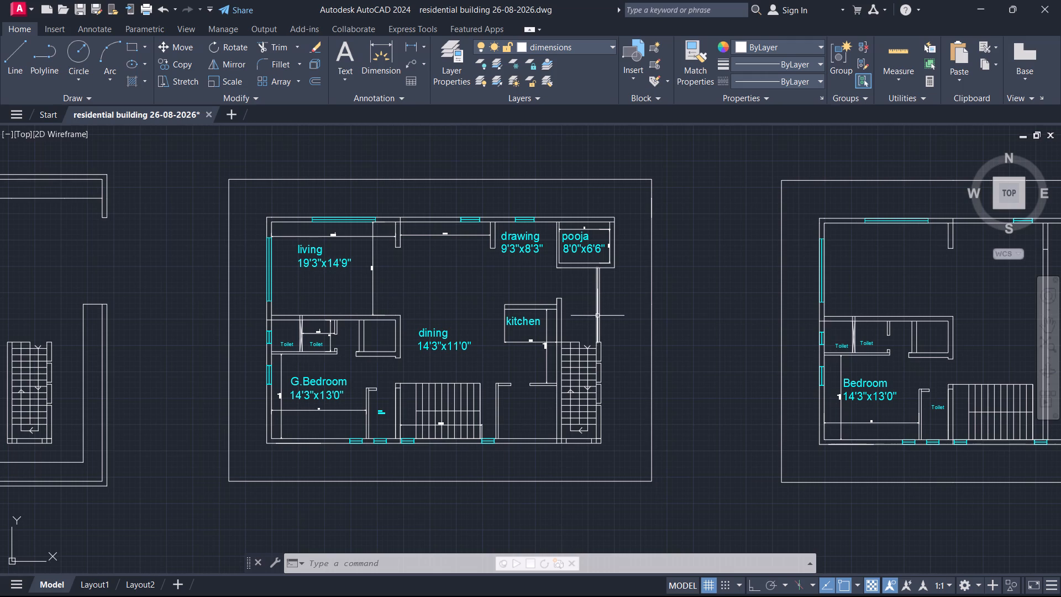
Examine the middle floor plan's east side around the kitchen and stairs, and the overall arrangement of all three floor plans.
scroll(597, 314, up, 1)
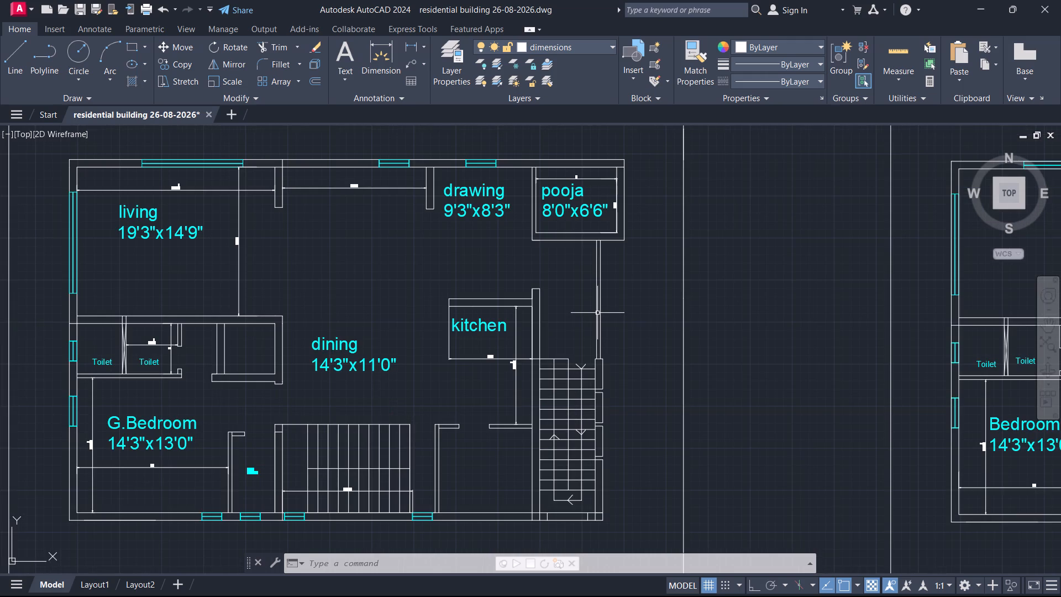
scroll(598, 312, down, 1)
scroll(598, 312, up, 1)
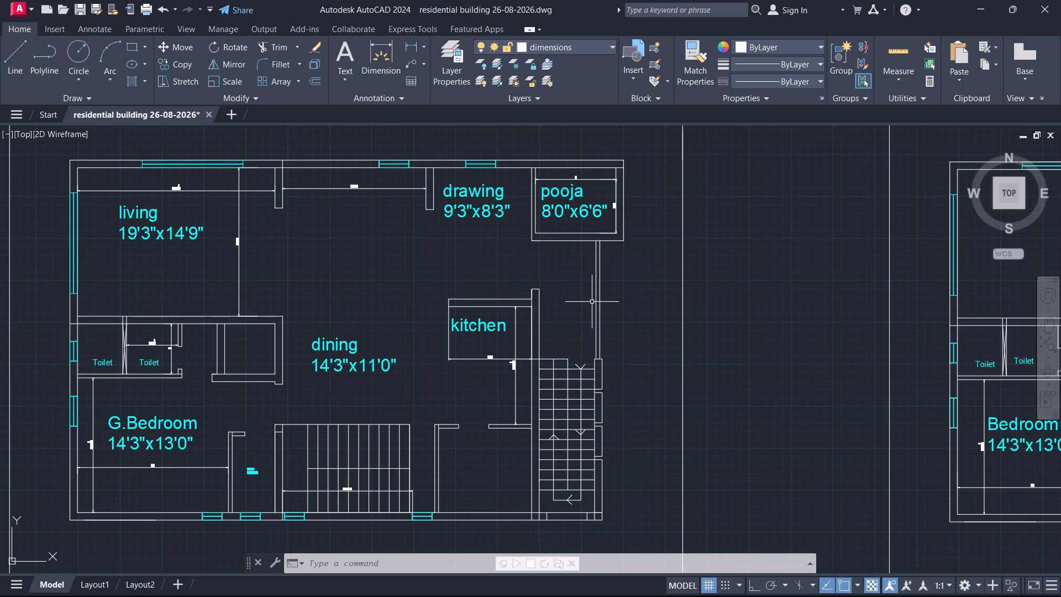
scroll(592, 301, down, 2)
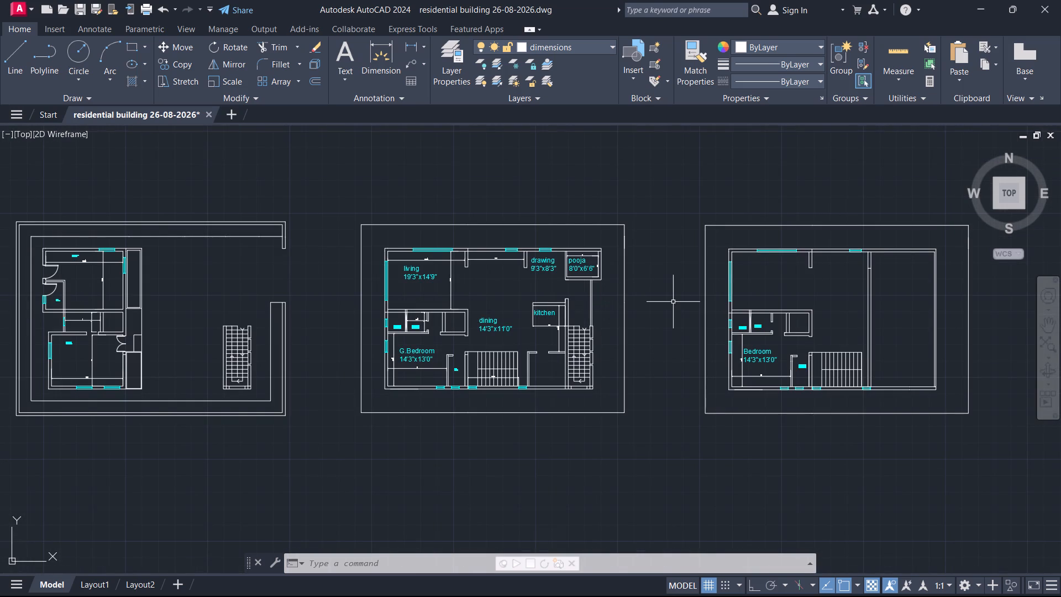
middle_drag(675, 301, 690, 328)
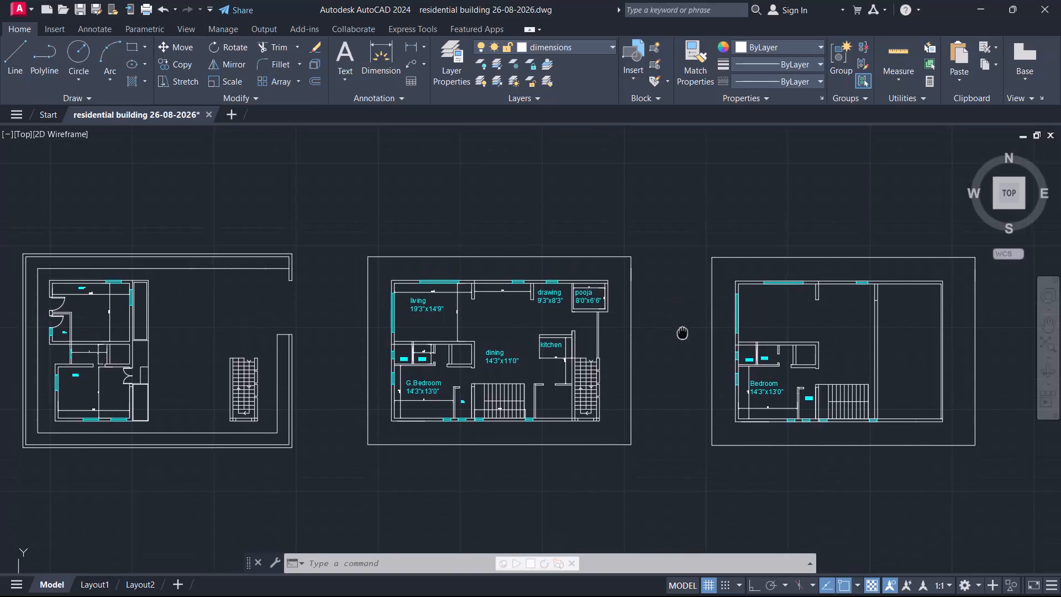
middle_drag(690, 328, 693, 325)
scroll(661, 326, up, 1)
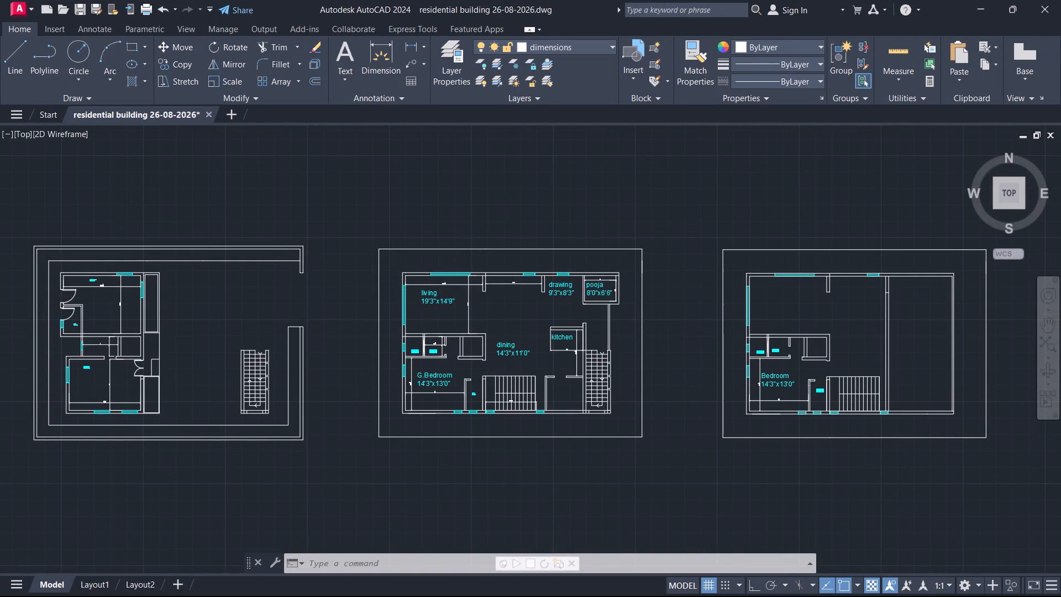
middle_drag(660, 325, 679, 310)
middle_click(679, 310)
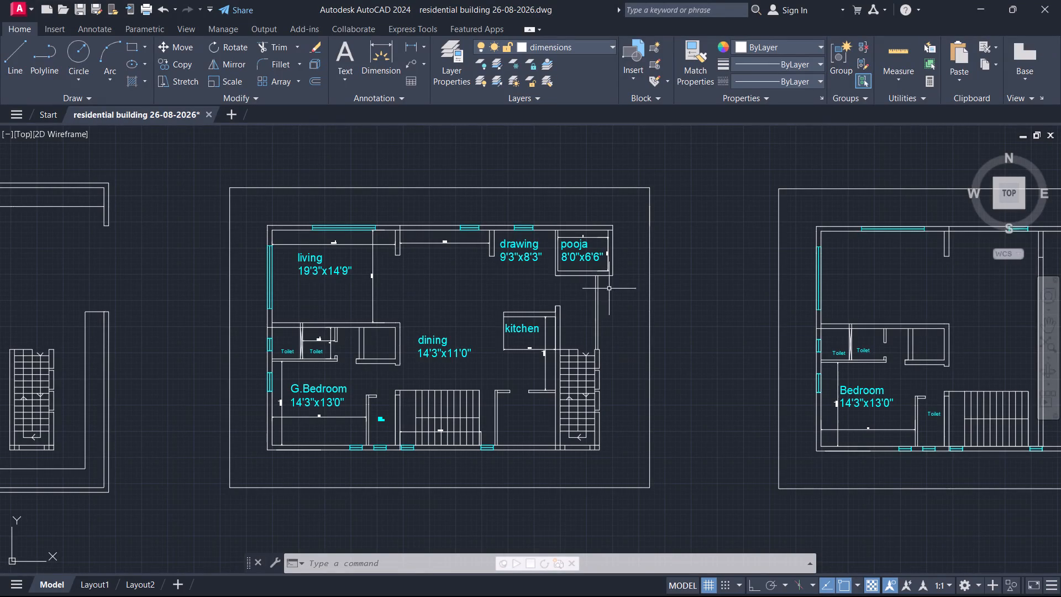
scroll(719, 252, down, 2)
middle_drag(719, 253, 633, 311)
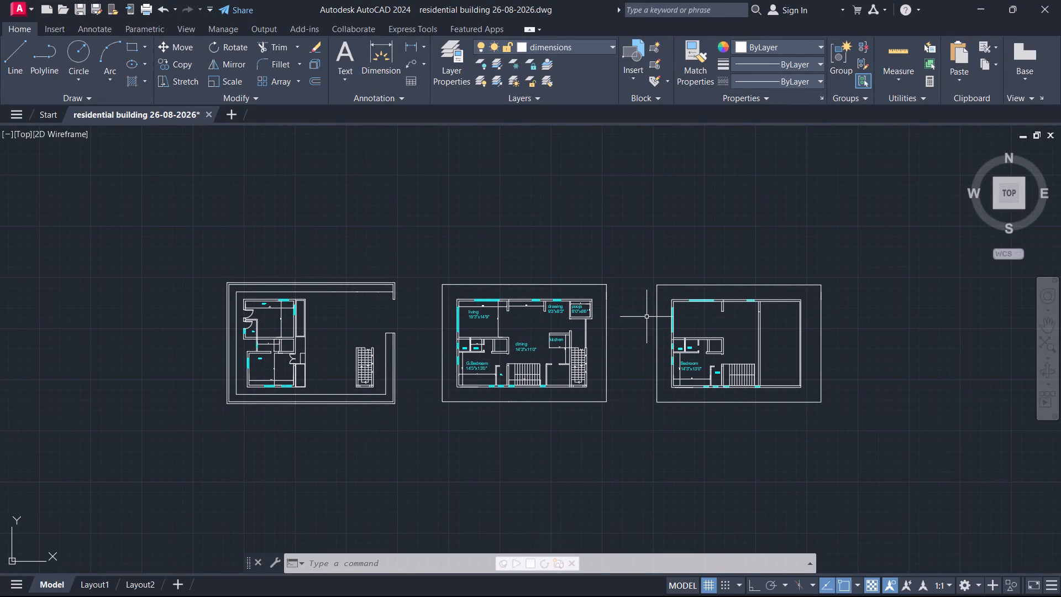
middle_drag(647, 313, 648, 281)
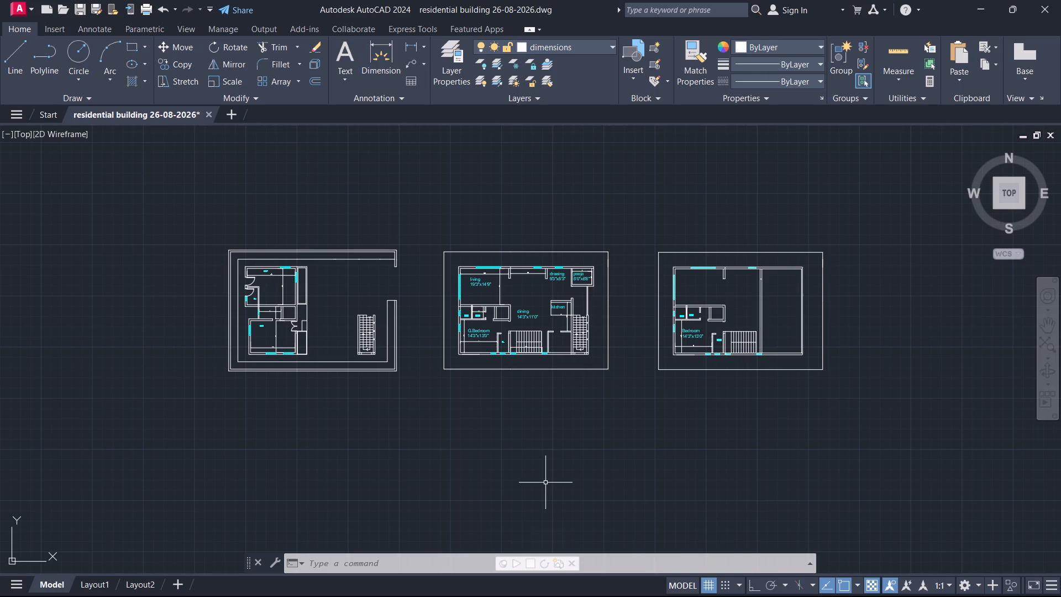
scroll(486, 481, down, 1)
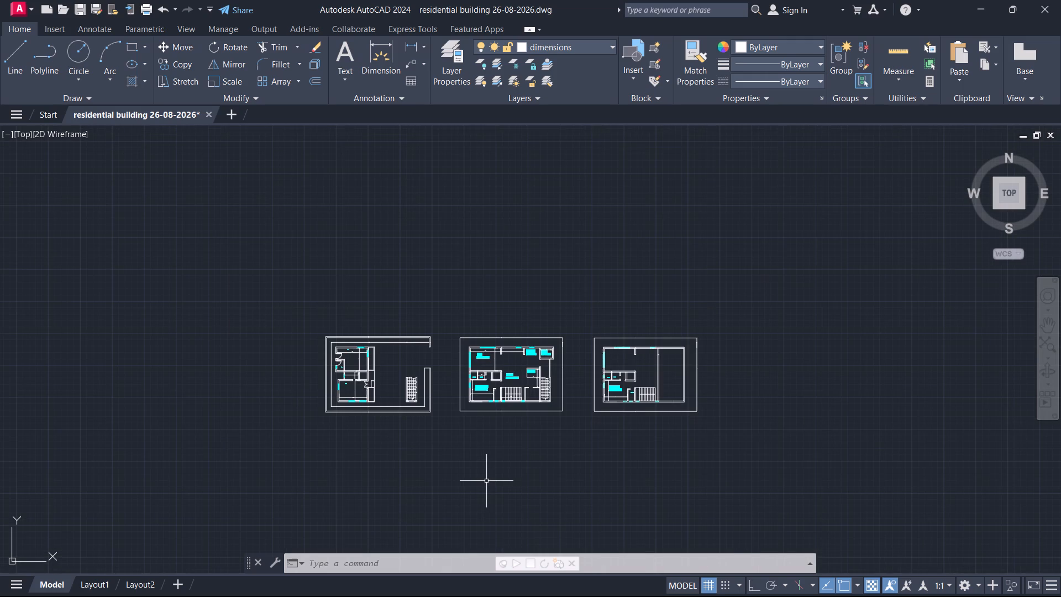
scroll(504, 477, up, 1)
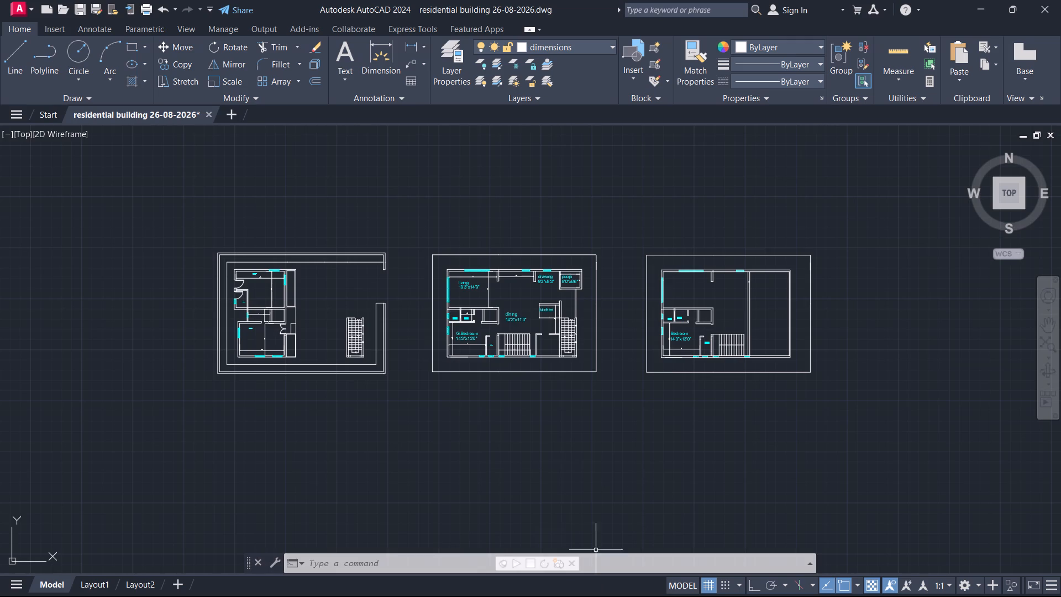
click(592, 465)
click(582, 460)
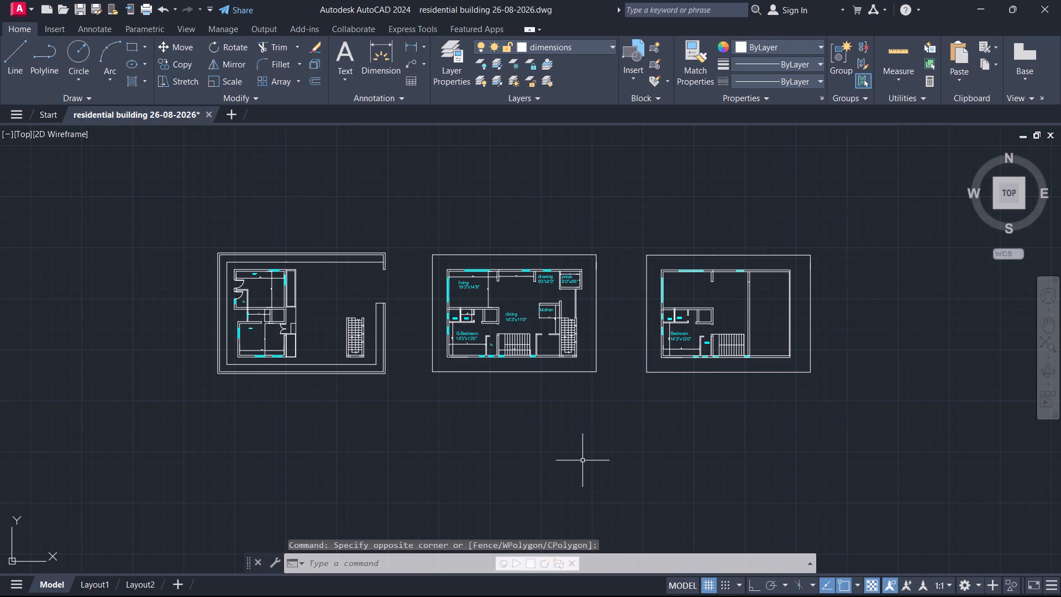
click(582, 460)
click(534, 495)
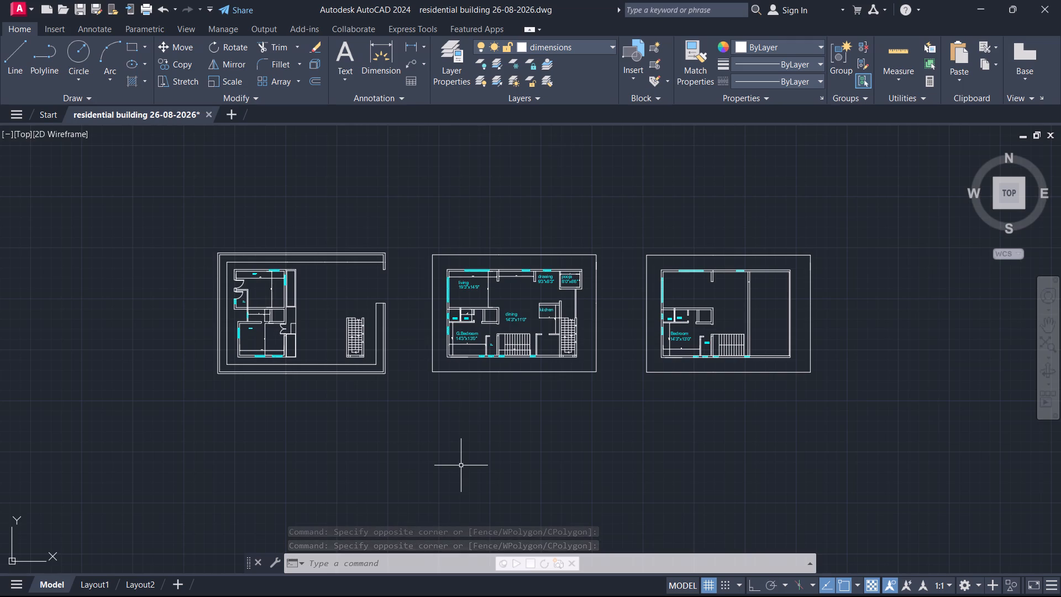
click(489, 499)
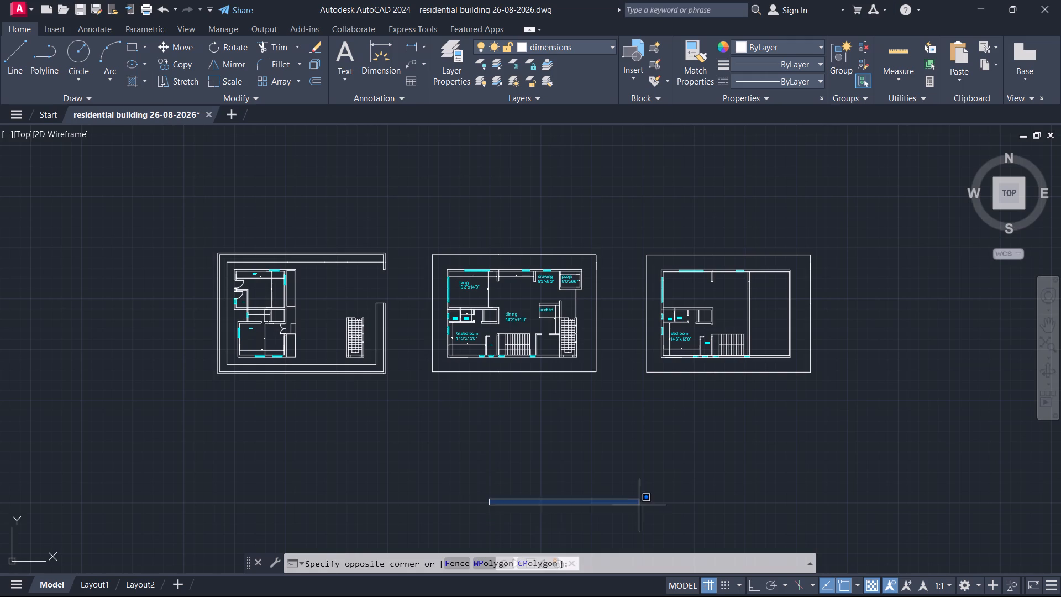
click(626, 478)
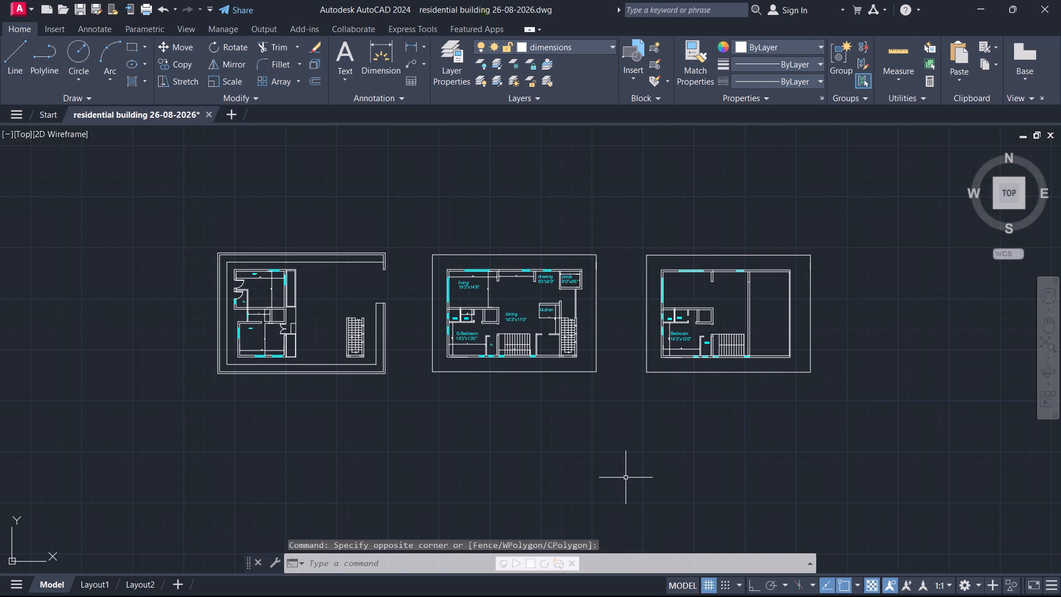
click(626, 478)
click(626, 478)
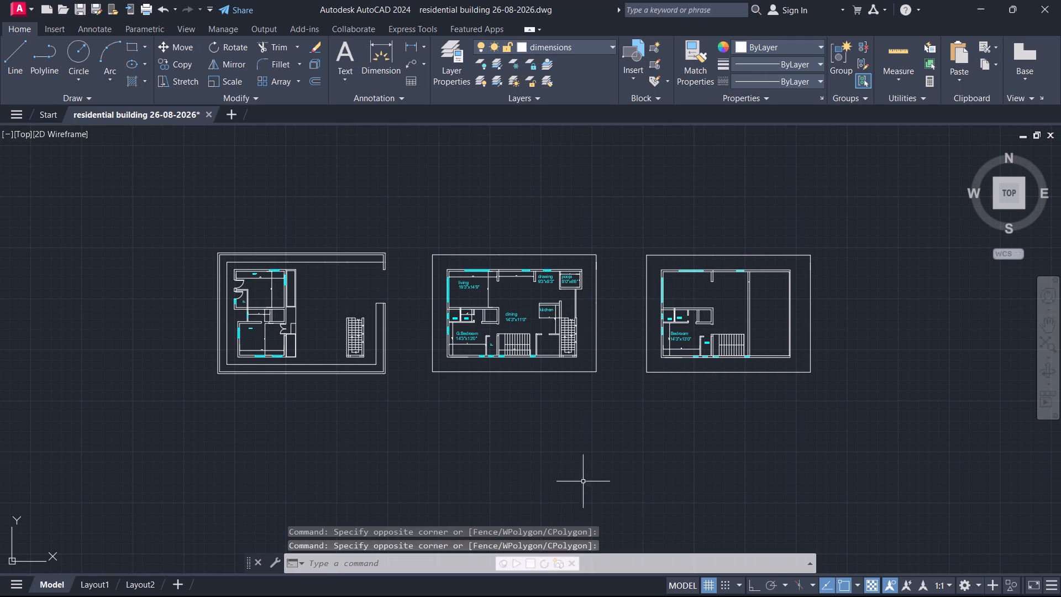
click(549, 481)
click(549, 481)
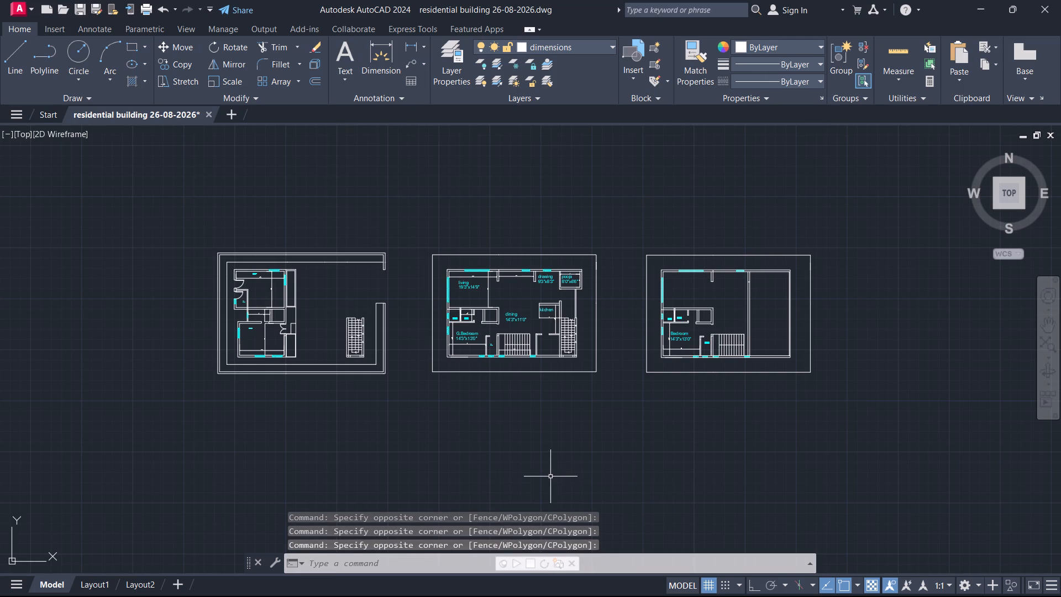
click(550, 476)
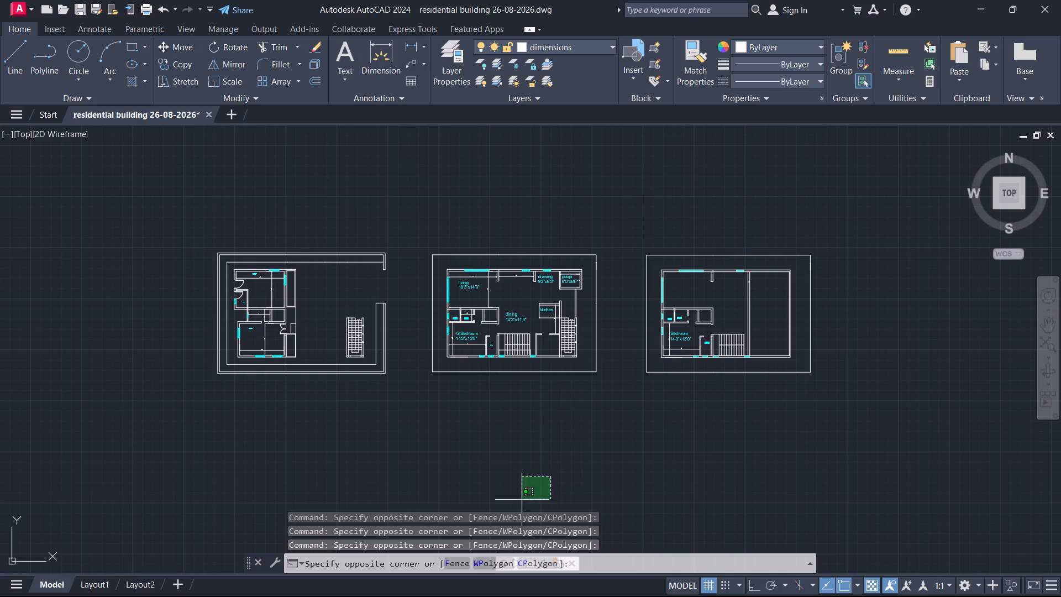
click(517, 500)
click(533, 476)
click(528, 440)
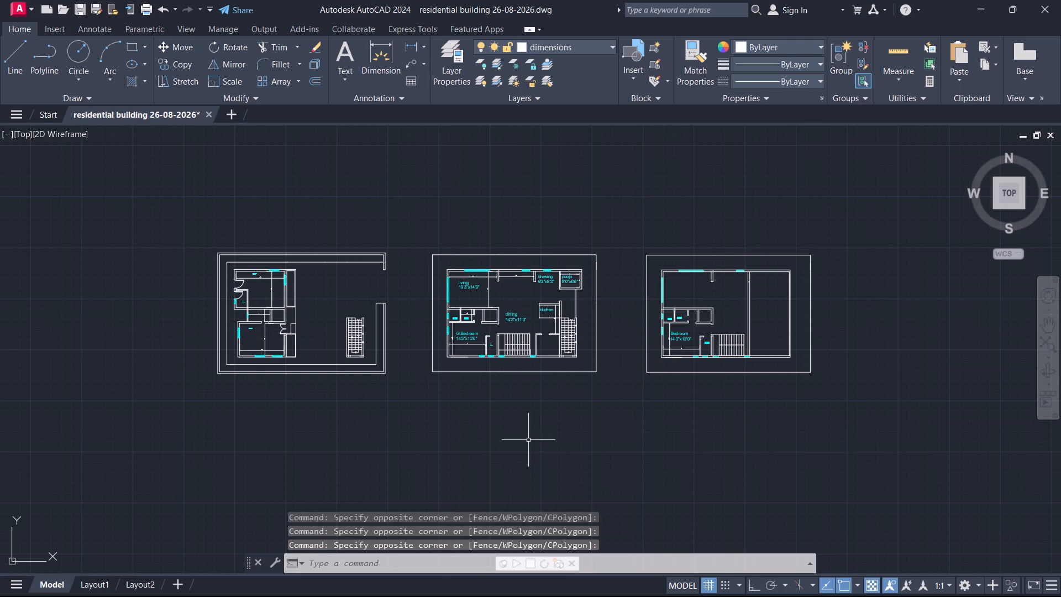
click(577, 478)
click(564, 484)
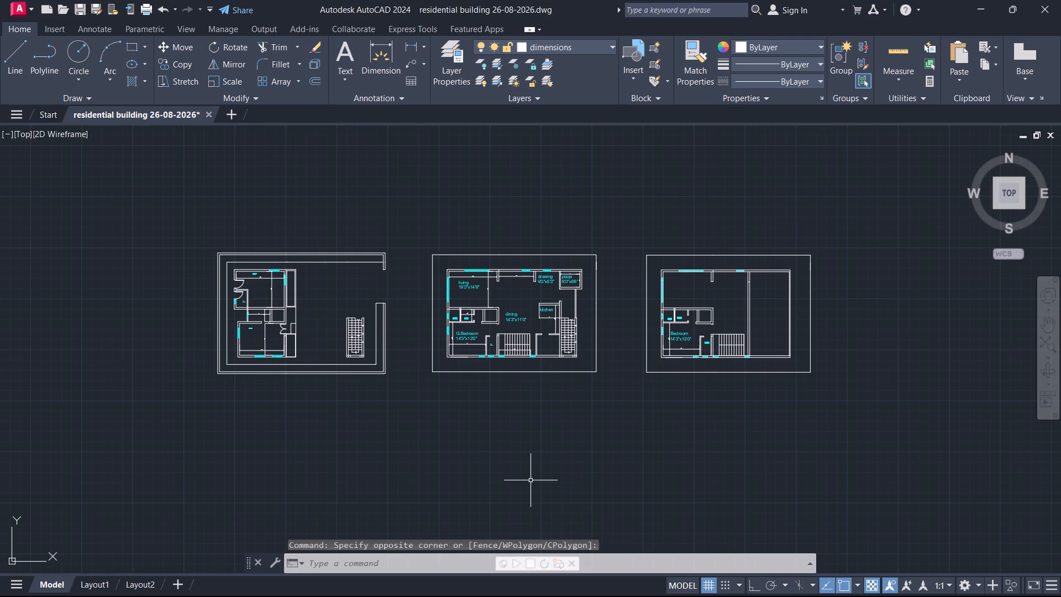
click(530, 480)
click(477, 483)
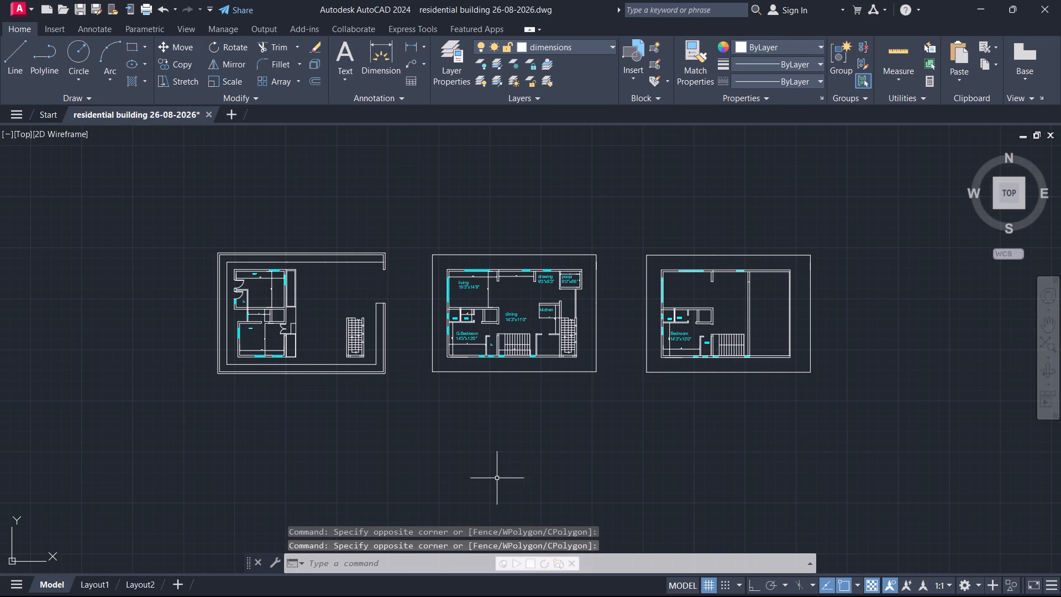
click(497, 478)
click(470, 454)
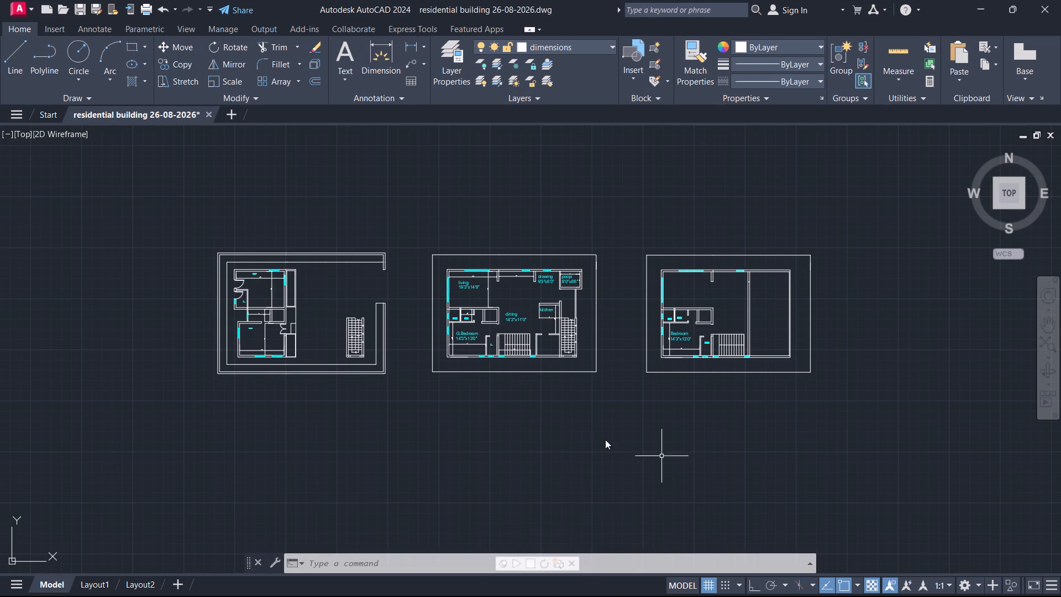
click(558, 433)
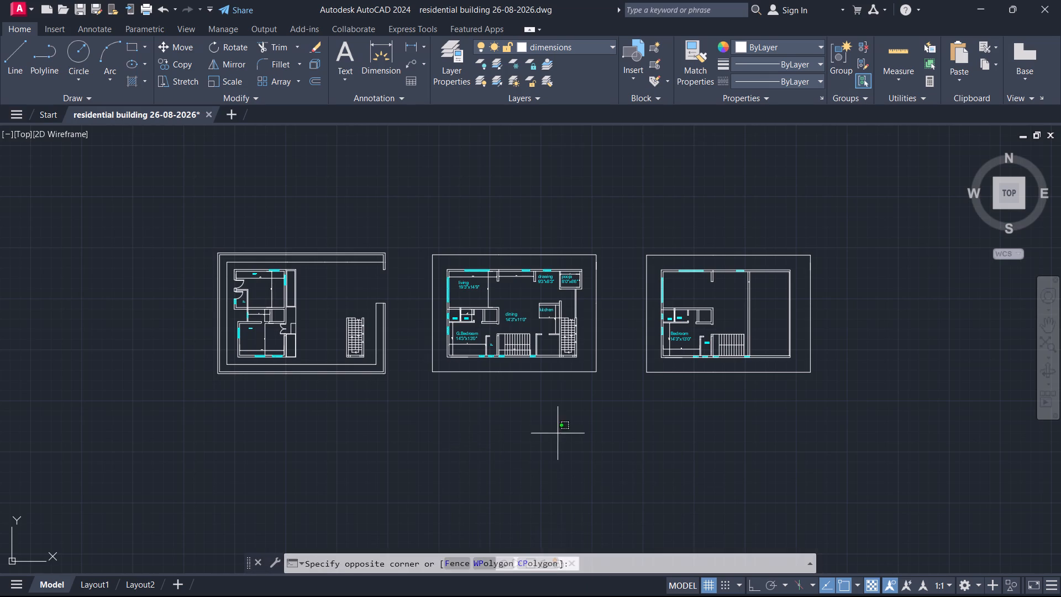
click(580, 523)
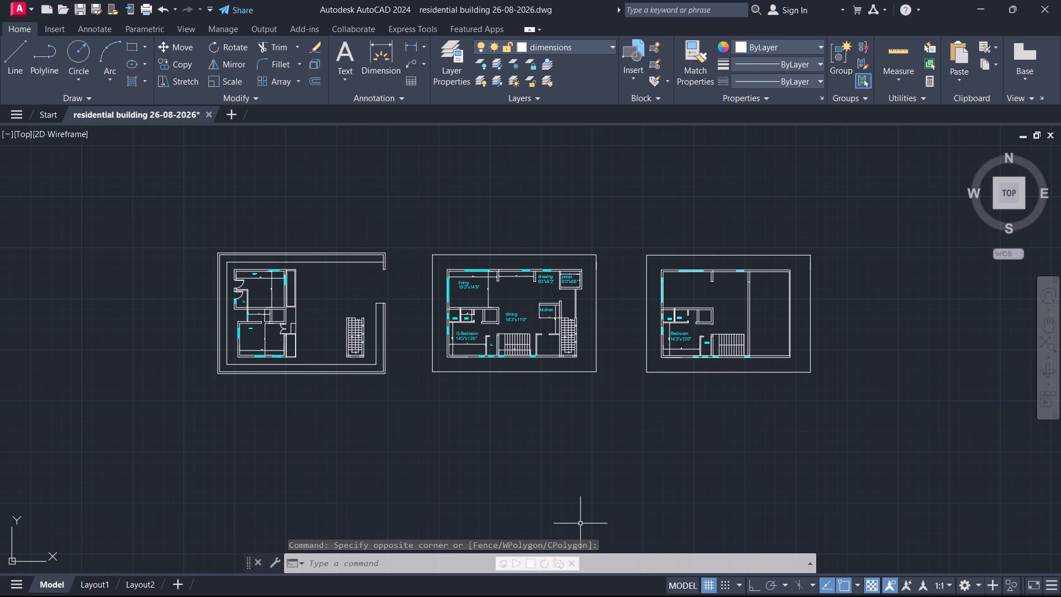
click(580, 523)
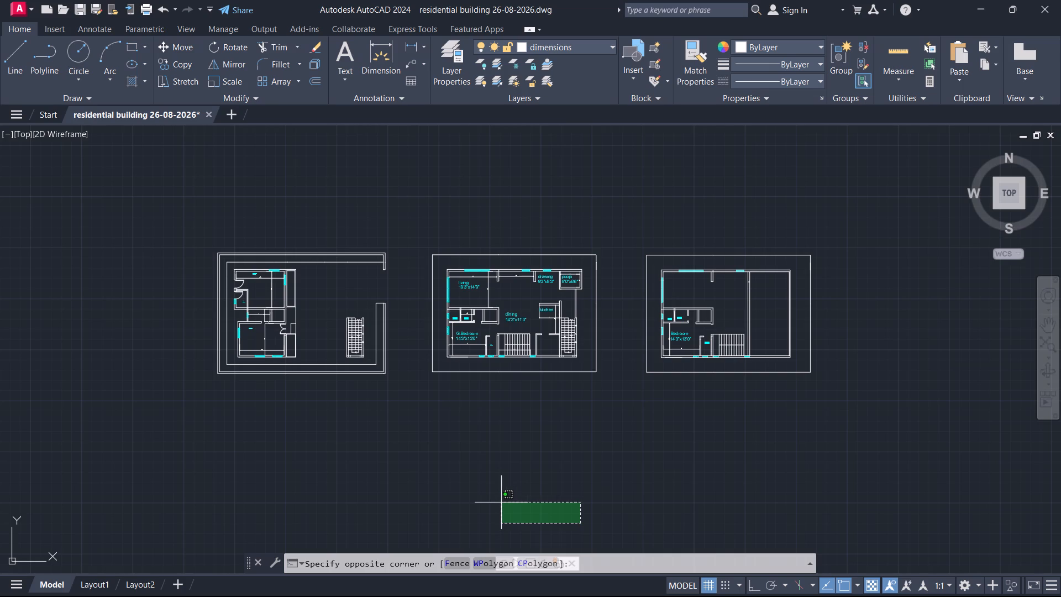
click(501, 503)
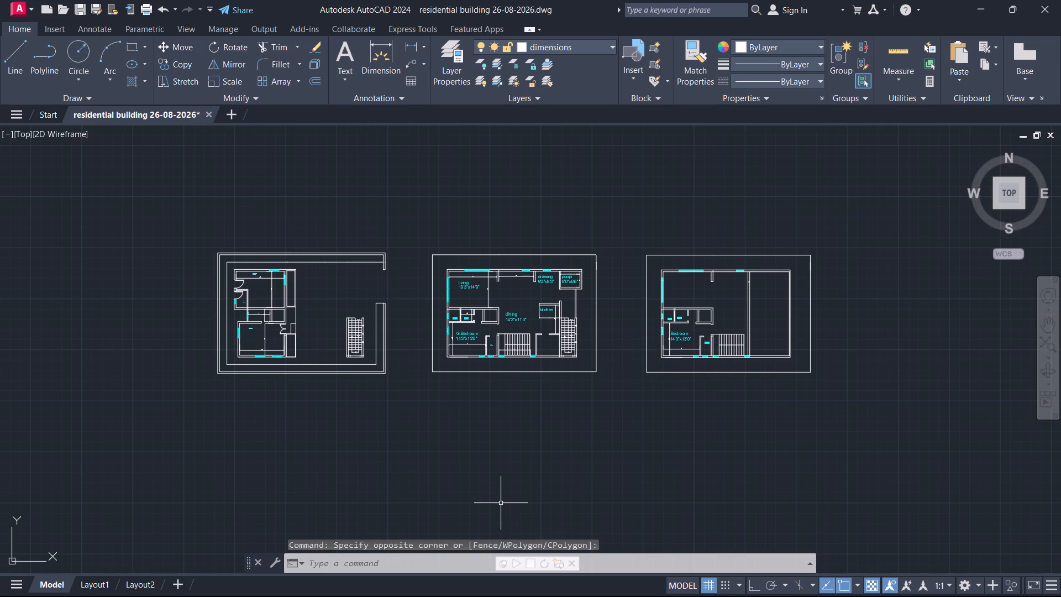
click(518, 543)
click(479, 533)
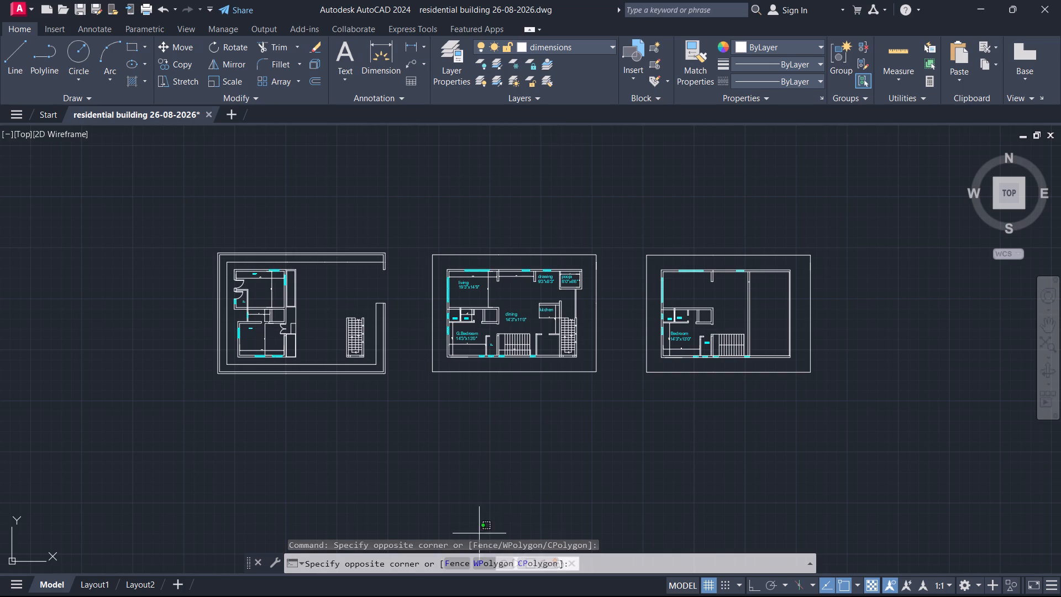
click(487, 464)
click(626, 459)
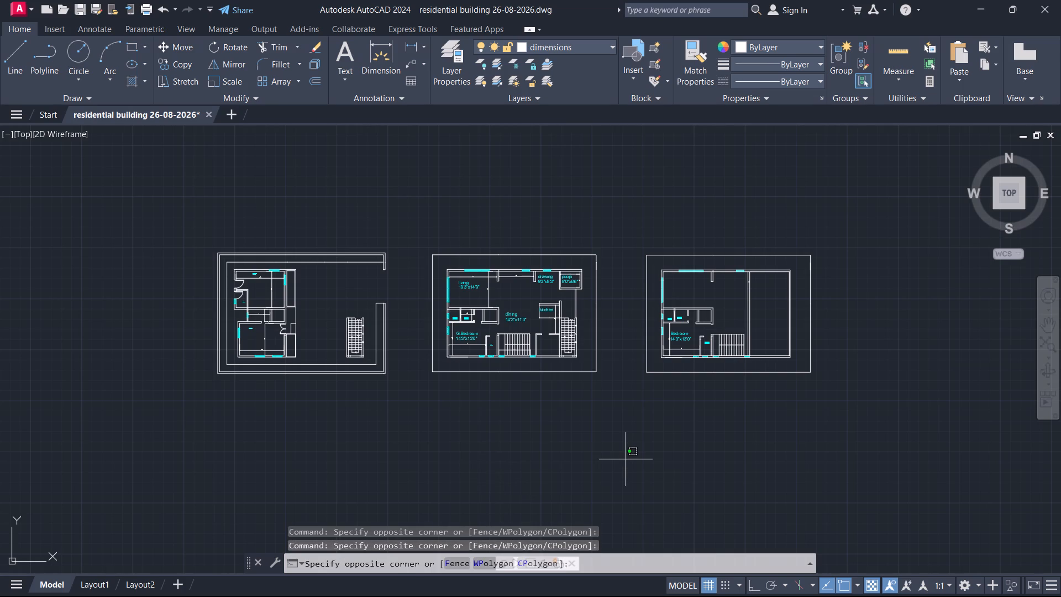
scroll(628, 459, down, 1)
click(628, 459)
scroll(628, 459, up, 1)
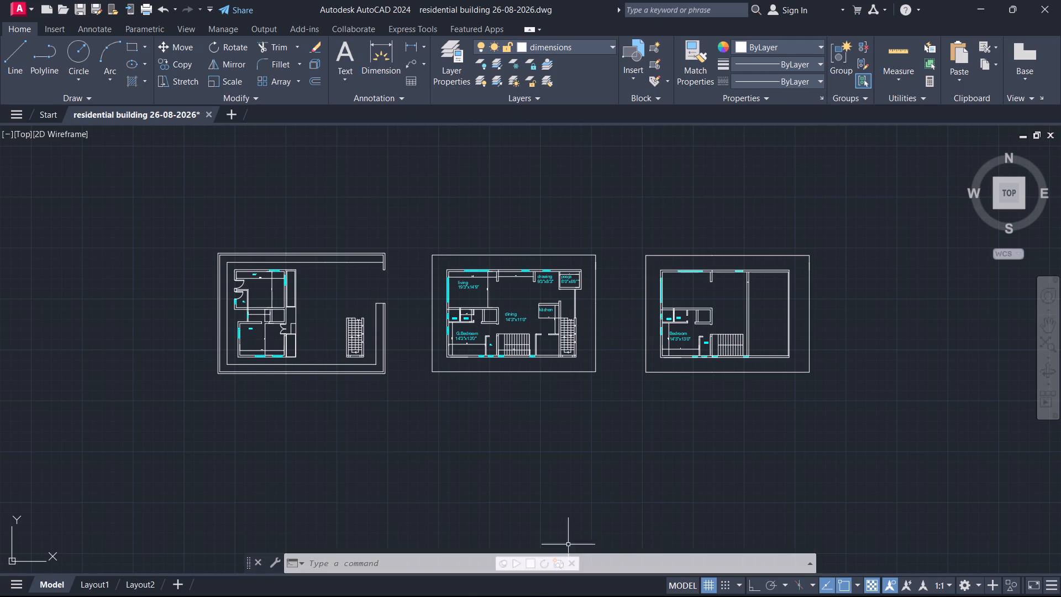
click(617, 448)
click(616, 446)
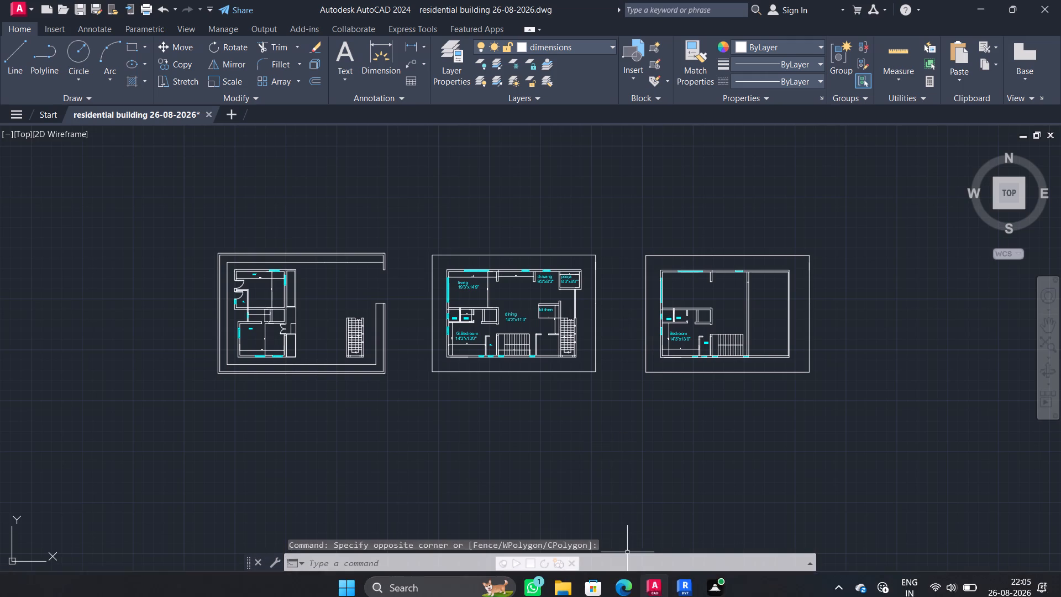